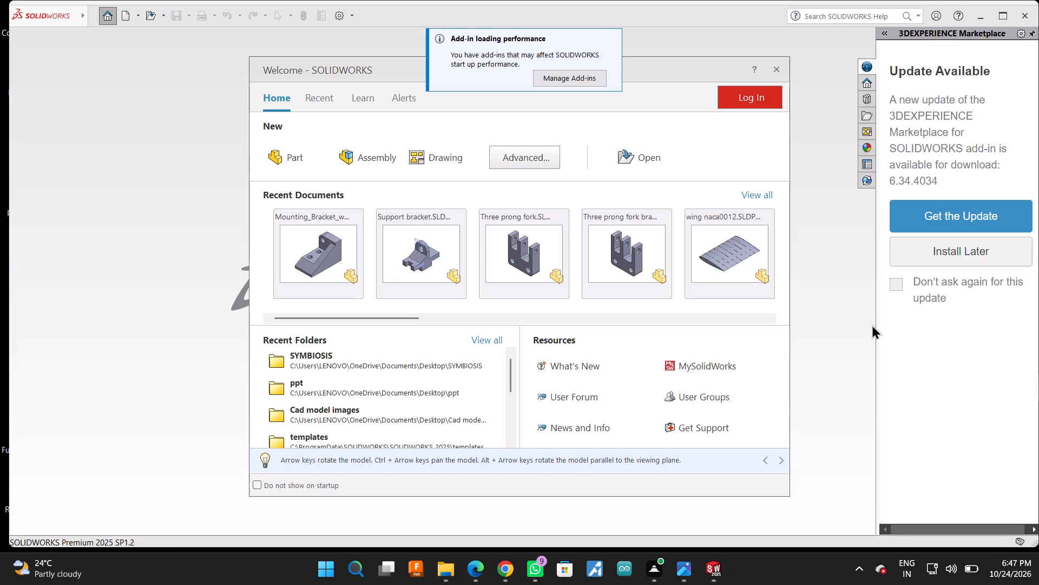
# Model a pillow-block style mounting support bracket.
# Clear the start-up workspace by collapsing the 3DEXPERIENCE Marketplace pane and dismissing the add-in loading performance notice.
pyautogui.moveTo(878, 330); pyautogui.dragTo(1038, 373)
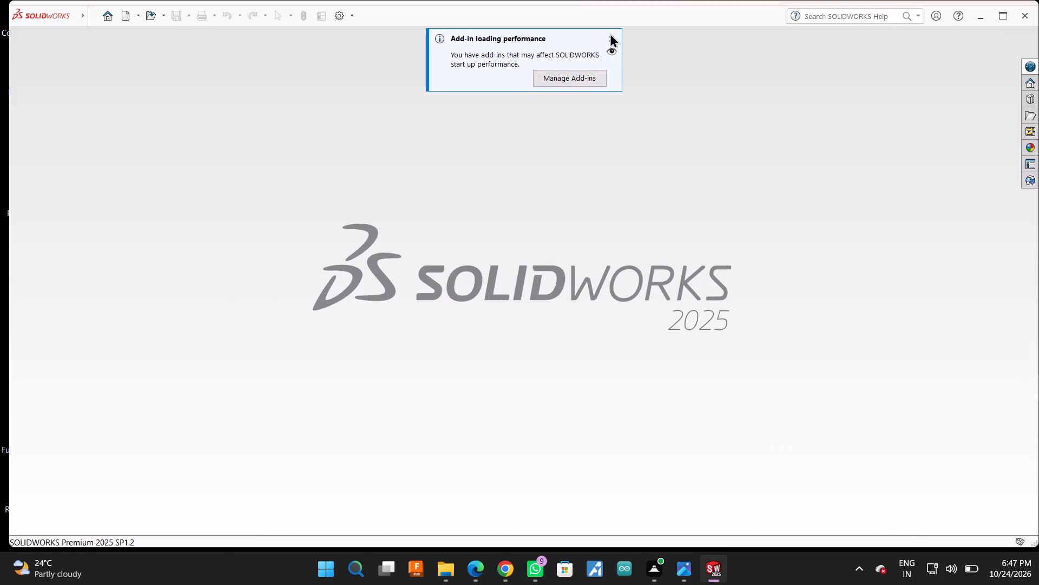
pyautogui.click(610, 33)
pyautogui.click(609, 35)
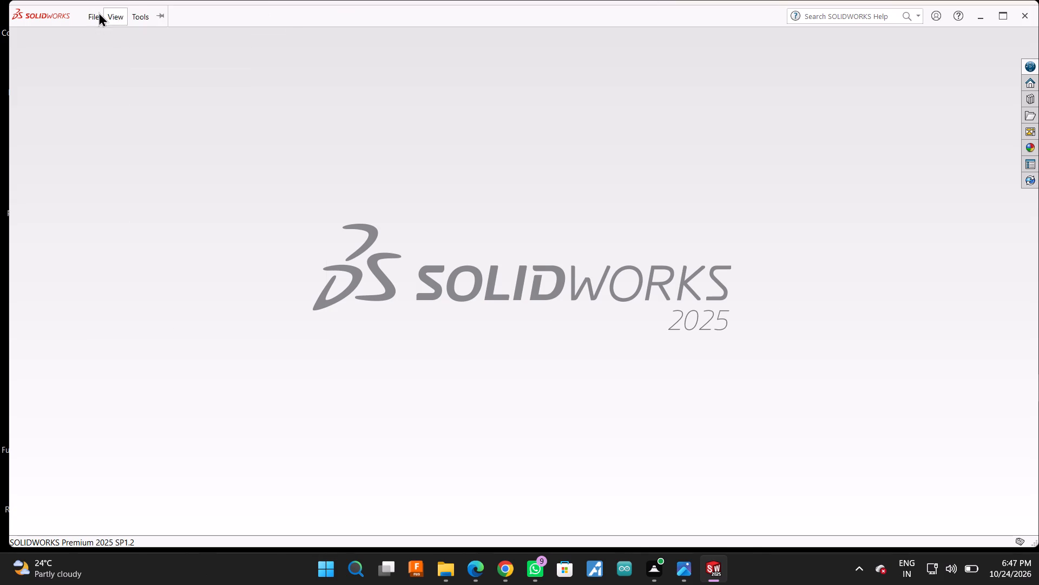
# Create a new Part document and collapse the 3DEXPERIENCE Marketplace pane to free the modelling area.
pyautogui.click(104, 32)
pyautogui.click(279, 297)
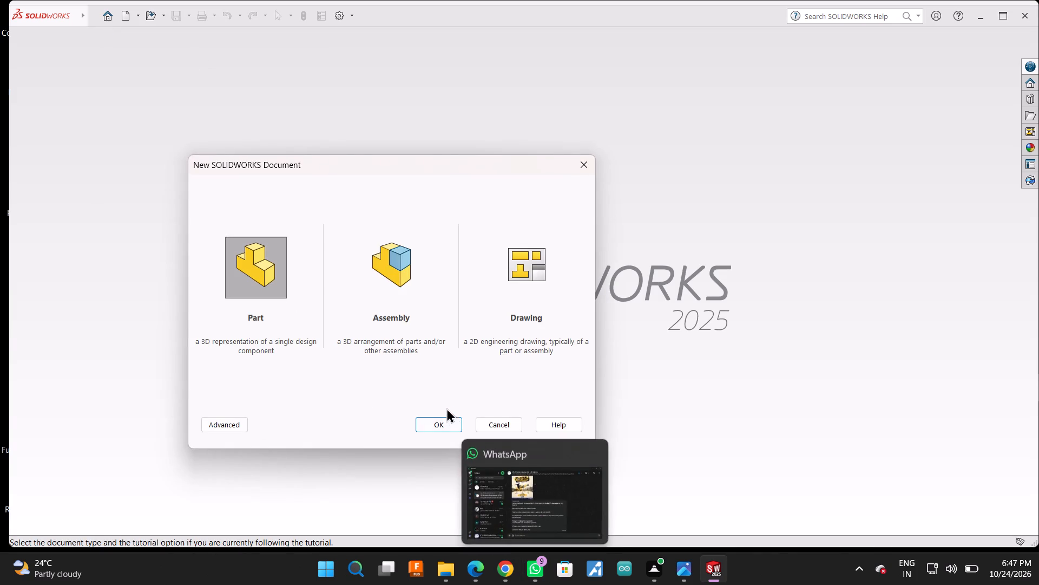
pyautogui.click(445, 420)
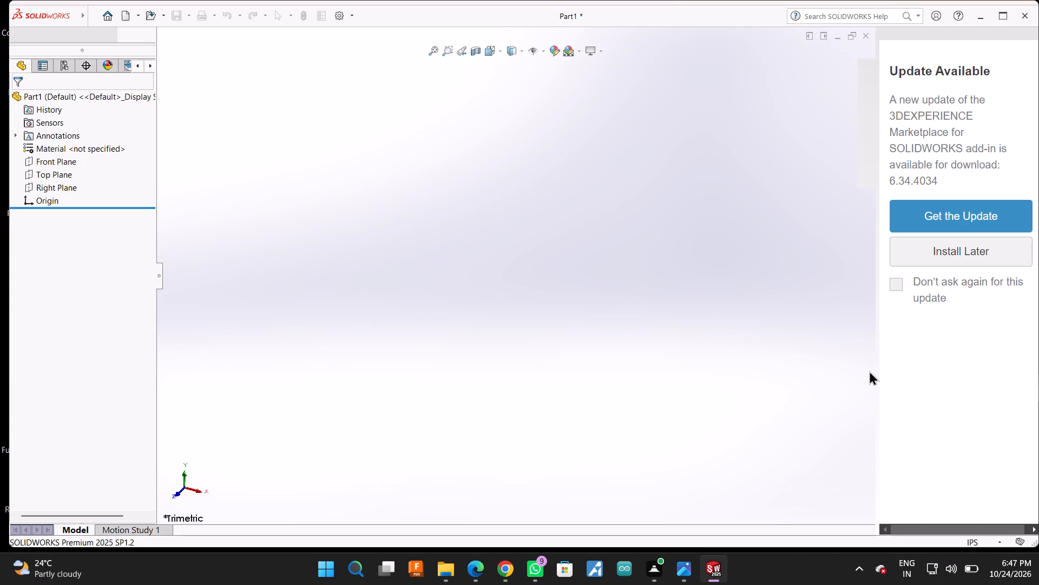
pyautogui.moveTo(877, 426); pyautogui.dragTo(1038, 476)
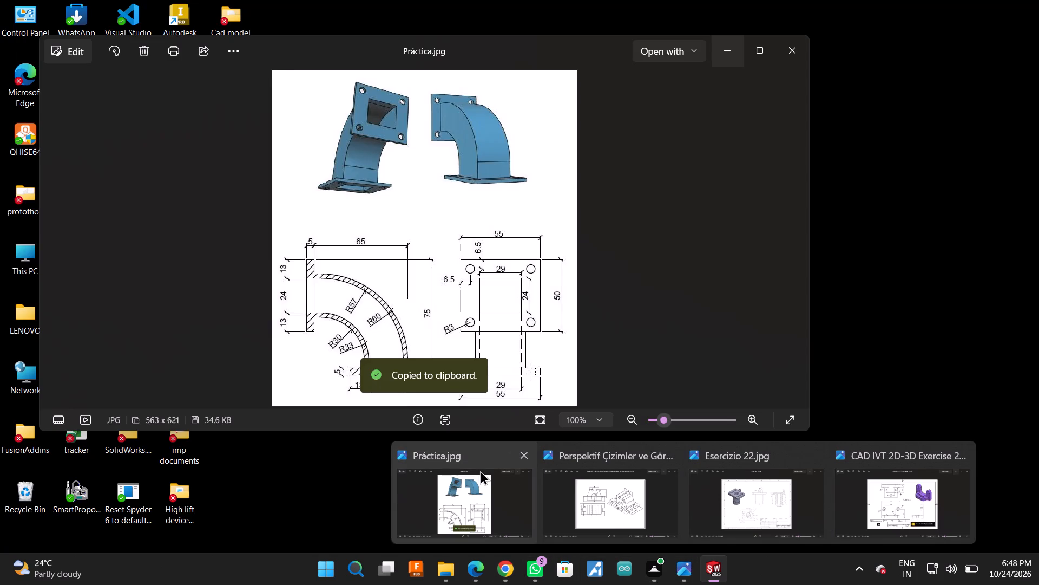
# Switch to Photos and copy the reference drawing image "Perspektif Çizimler ve Görünüşleri Örnek Resimler - Makine Eğitimi (1).jpg" to the clipboard.
pyautogui.click(587, 493)
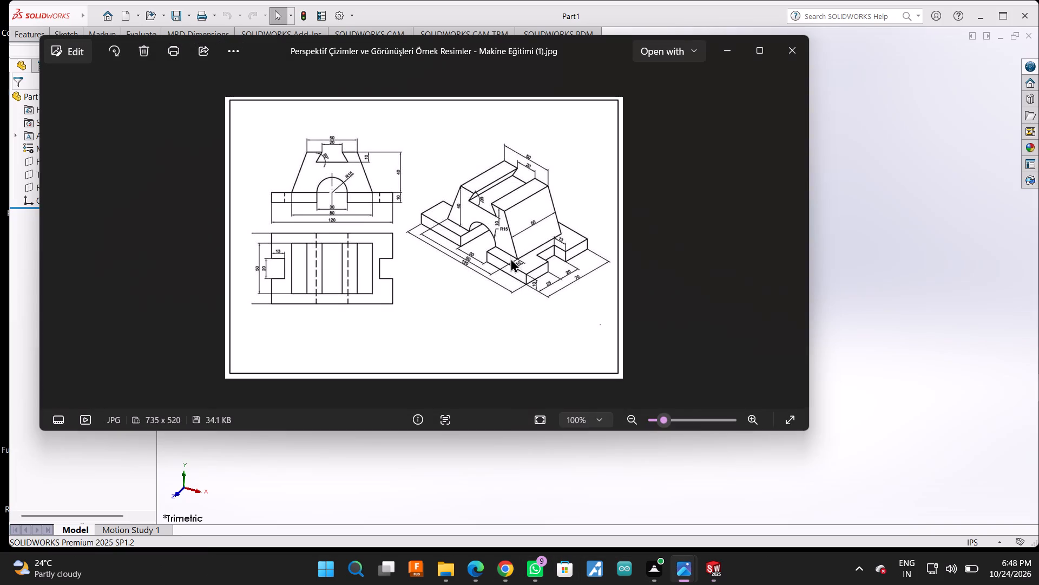
pyautogui.rightClick(510, 257)
pyautogui.click(531, 282)
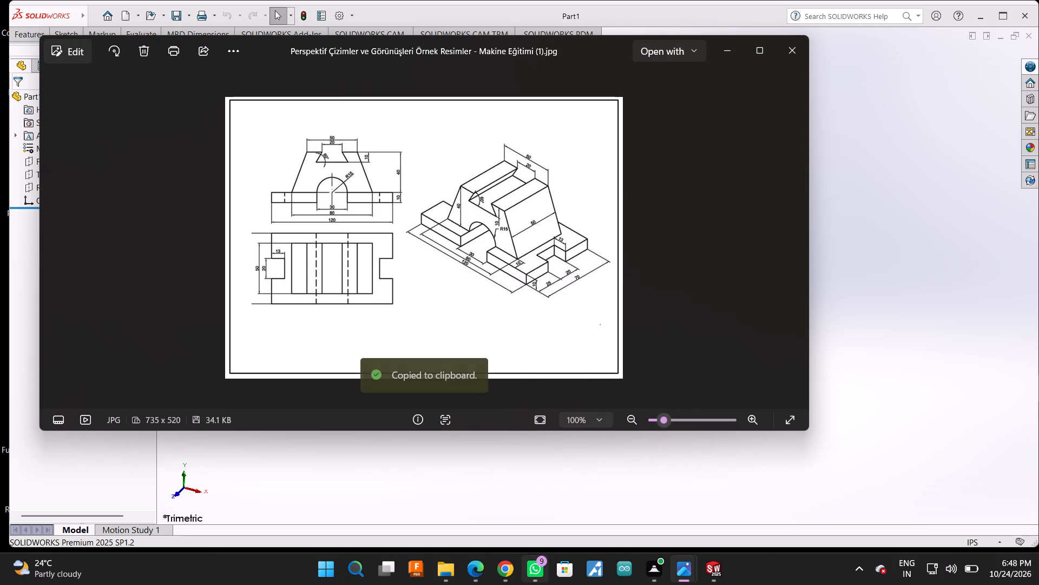
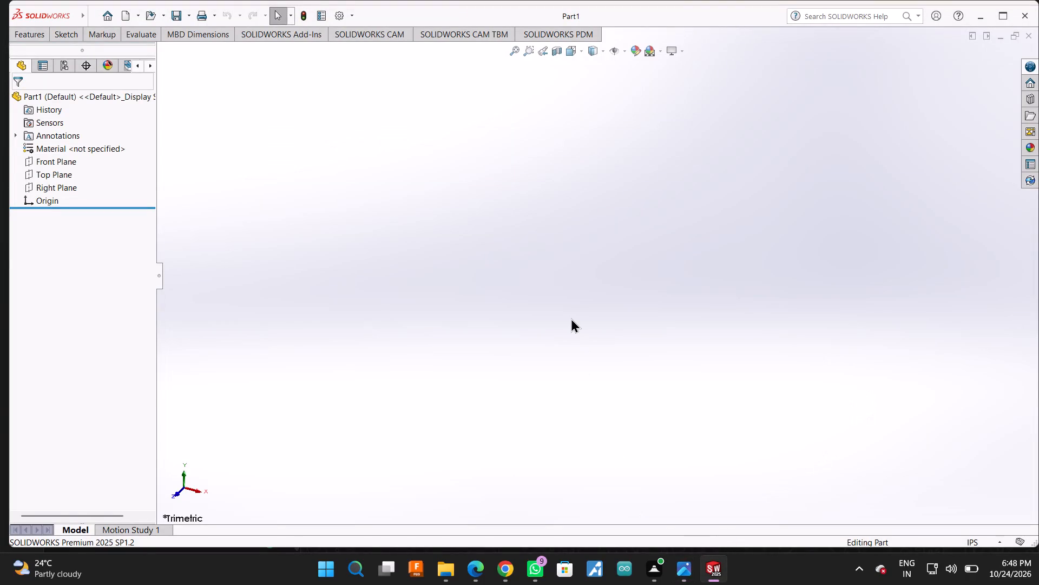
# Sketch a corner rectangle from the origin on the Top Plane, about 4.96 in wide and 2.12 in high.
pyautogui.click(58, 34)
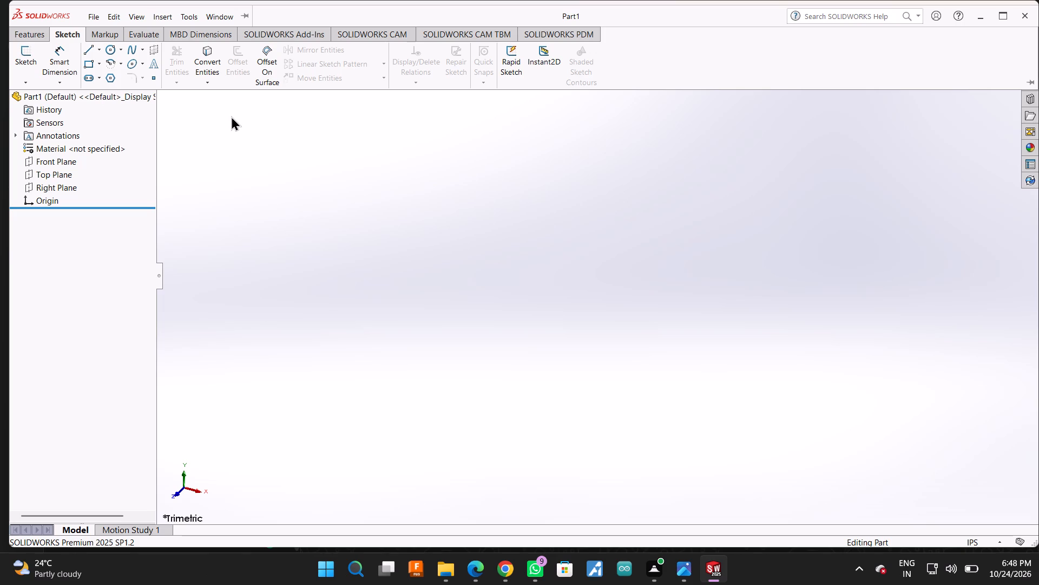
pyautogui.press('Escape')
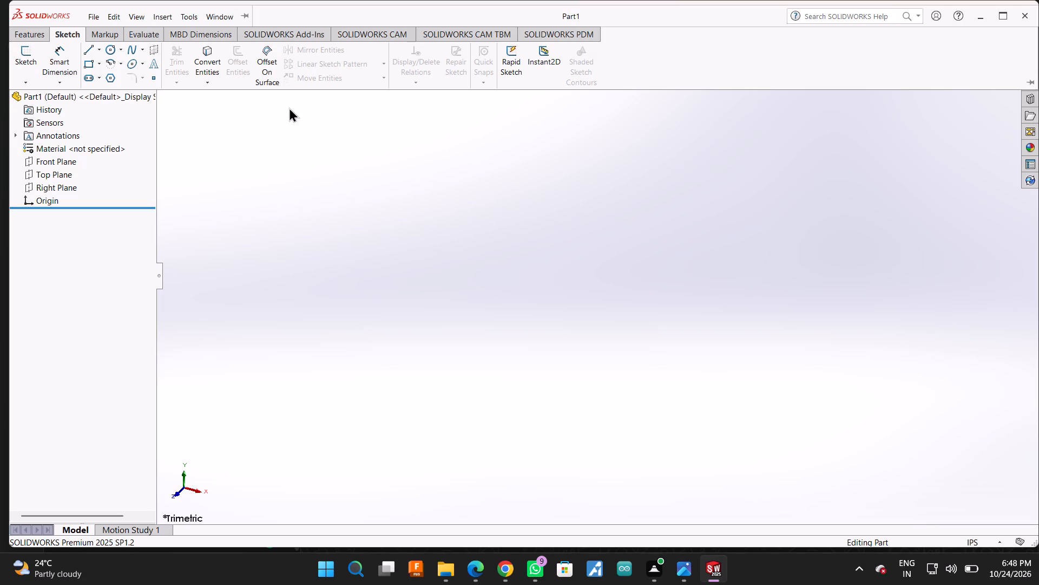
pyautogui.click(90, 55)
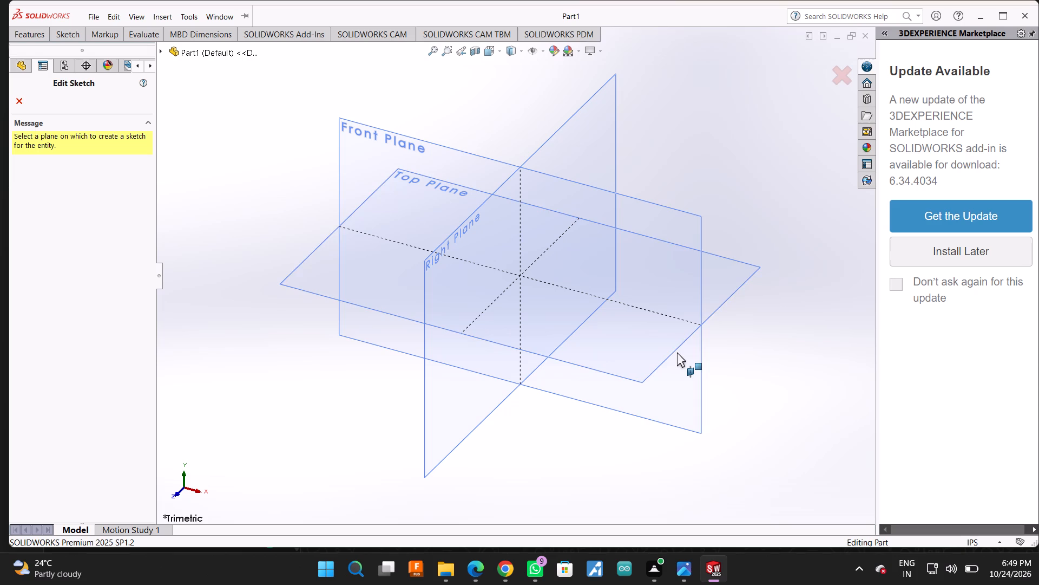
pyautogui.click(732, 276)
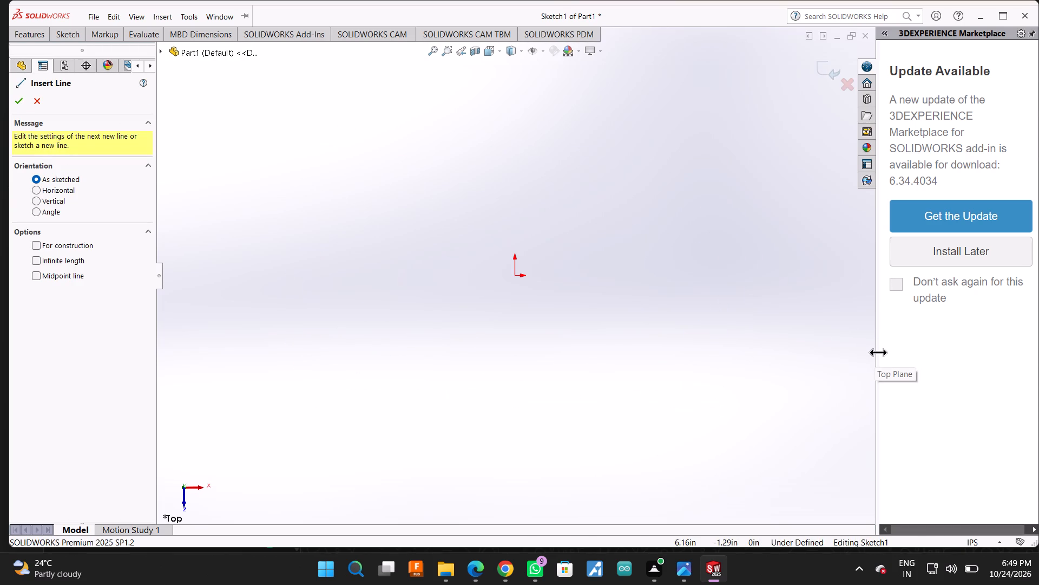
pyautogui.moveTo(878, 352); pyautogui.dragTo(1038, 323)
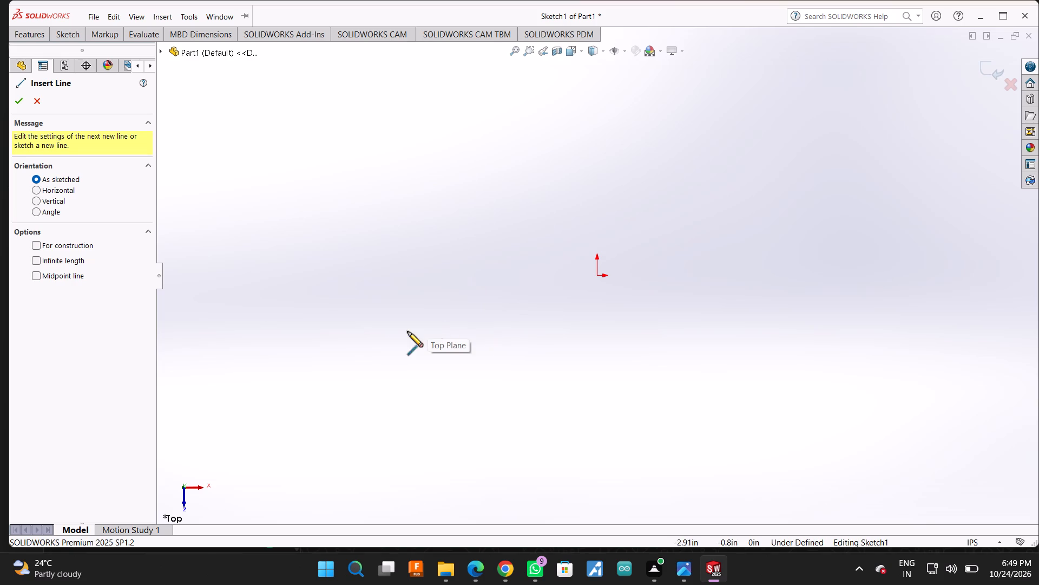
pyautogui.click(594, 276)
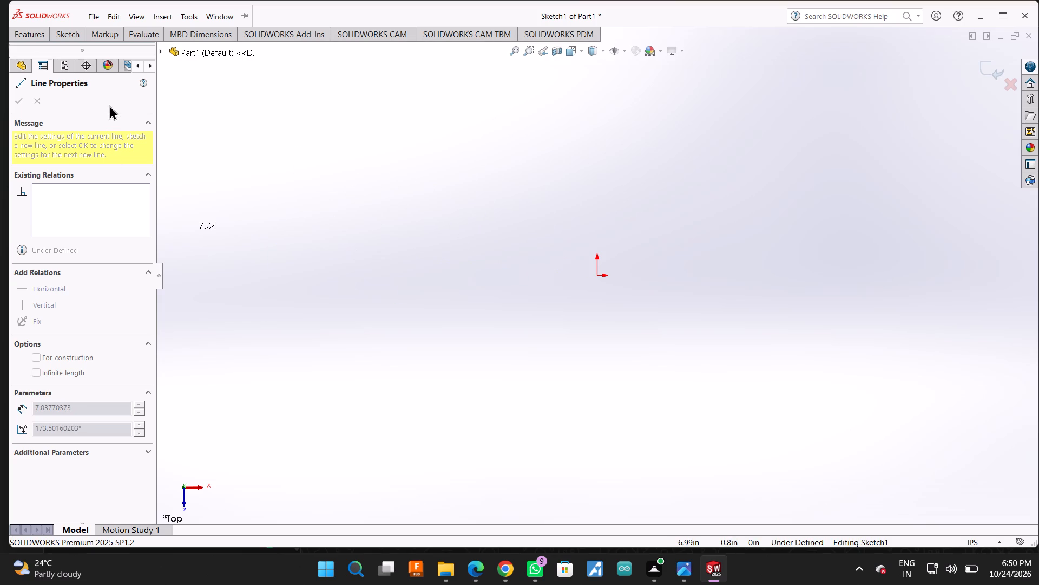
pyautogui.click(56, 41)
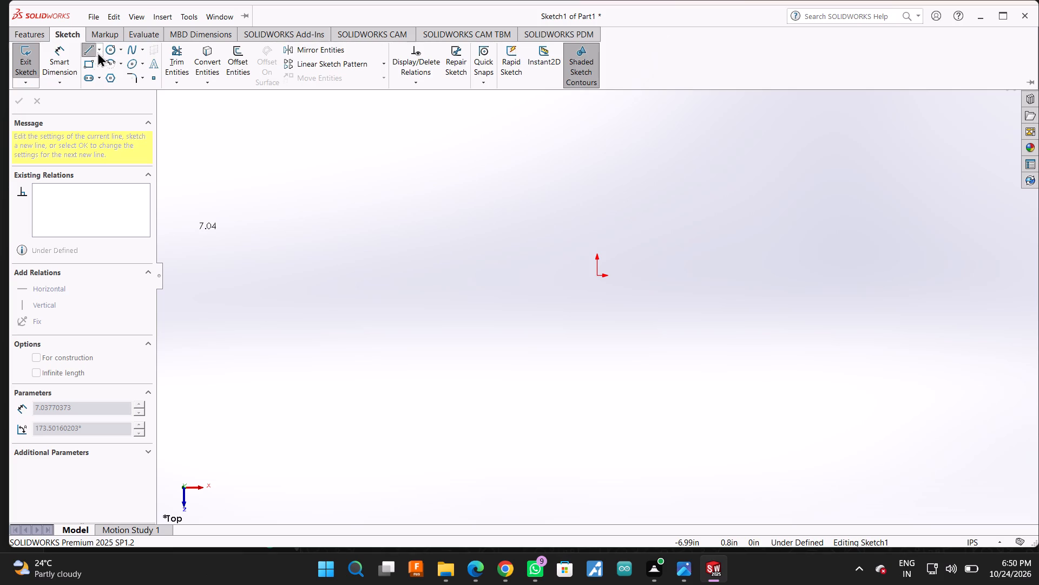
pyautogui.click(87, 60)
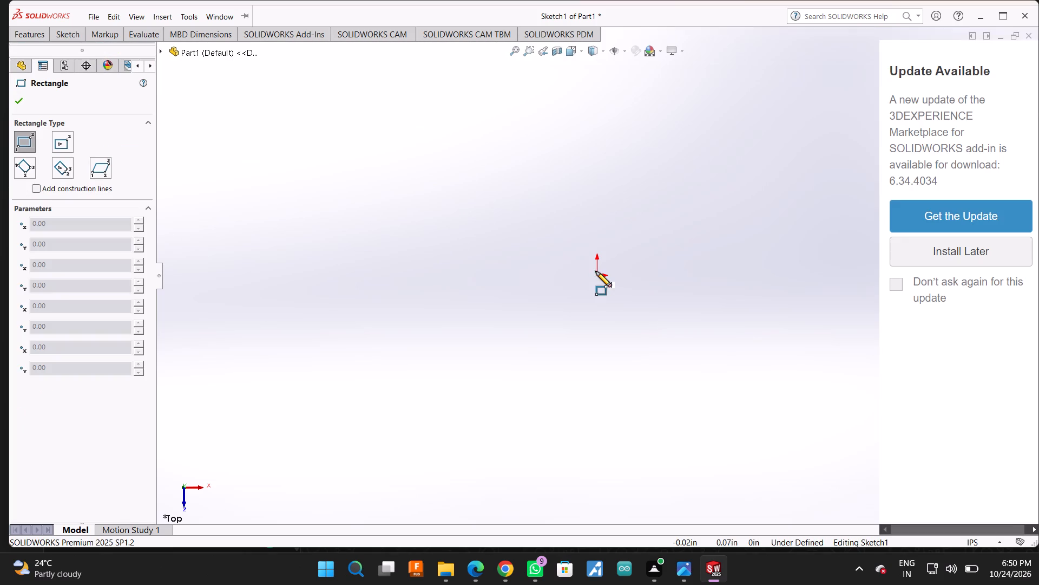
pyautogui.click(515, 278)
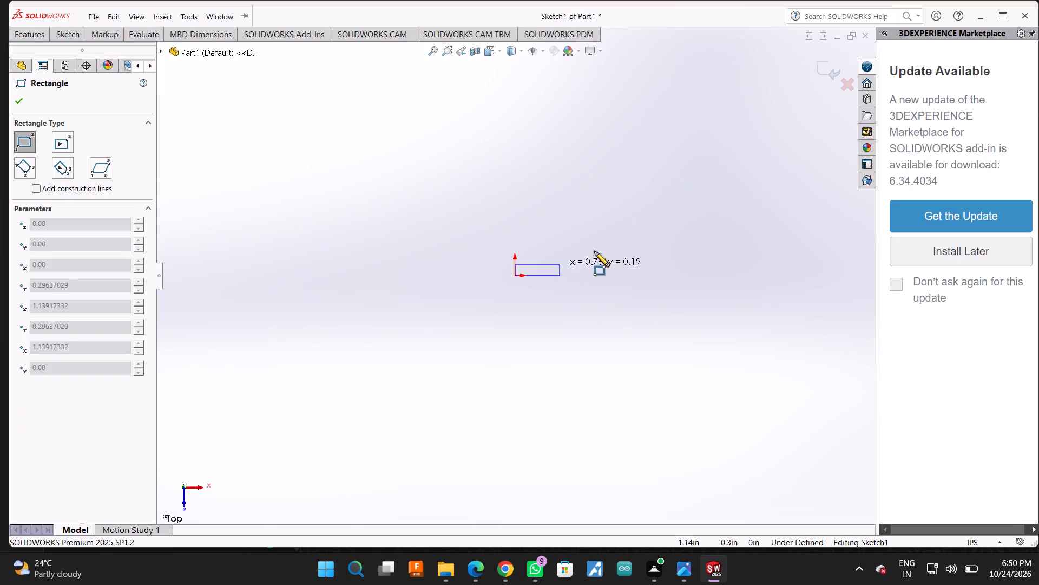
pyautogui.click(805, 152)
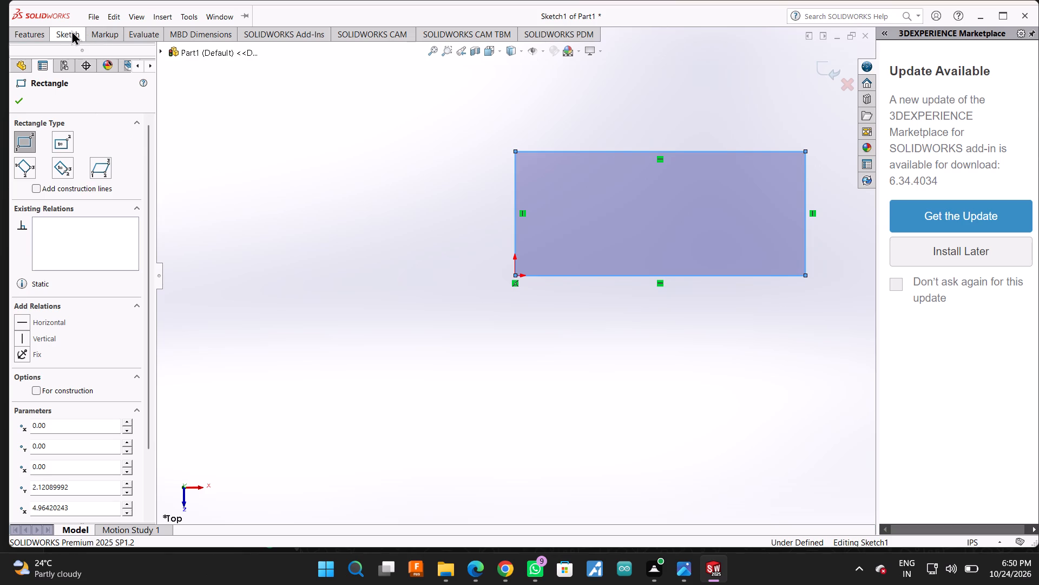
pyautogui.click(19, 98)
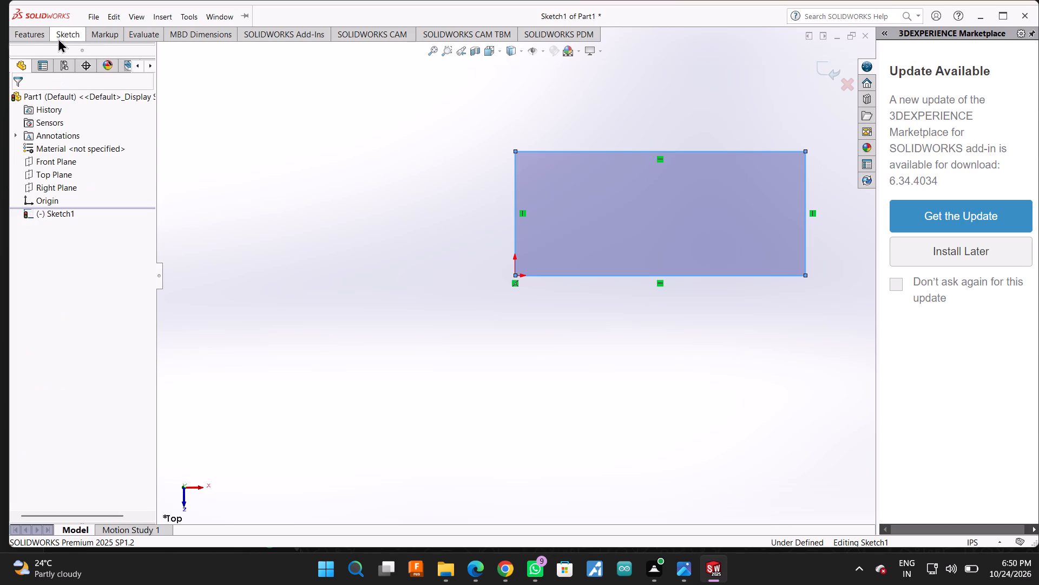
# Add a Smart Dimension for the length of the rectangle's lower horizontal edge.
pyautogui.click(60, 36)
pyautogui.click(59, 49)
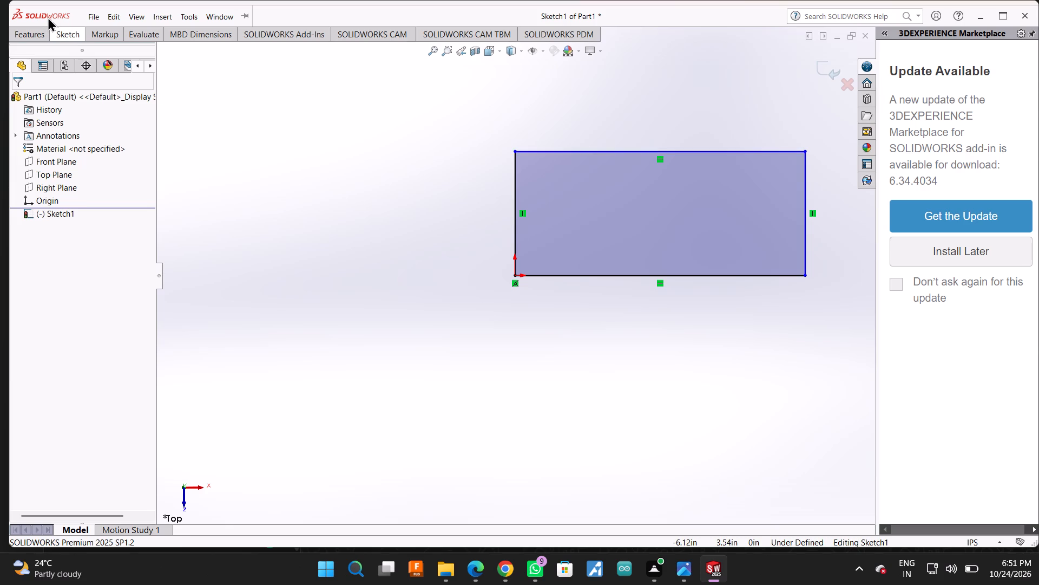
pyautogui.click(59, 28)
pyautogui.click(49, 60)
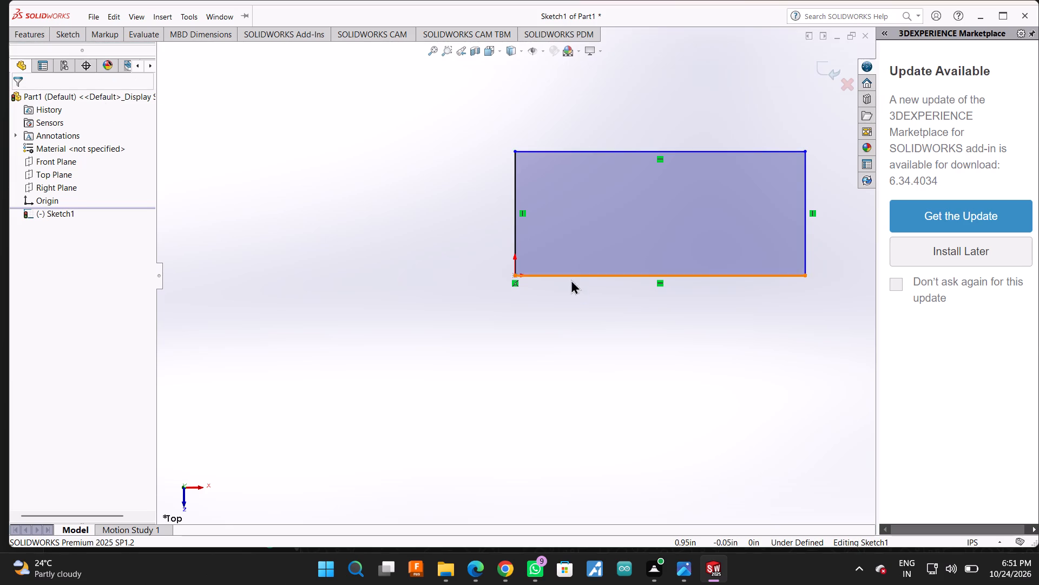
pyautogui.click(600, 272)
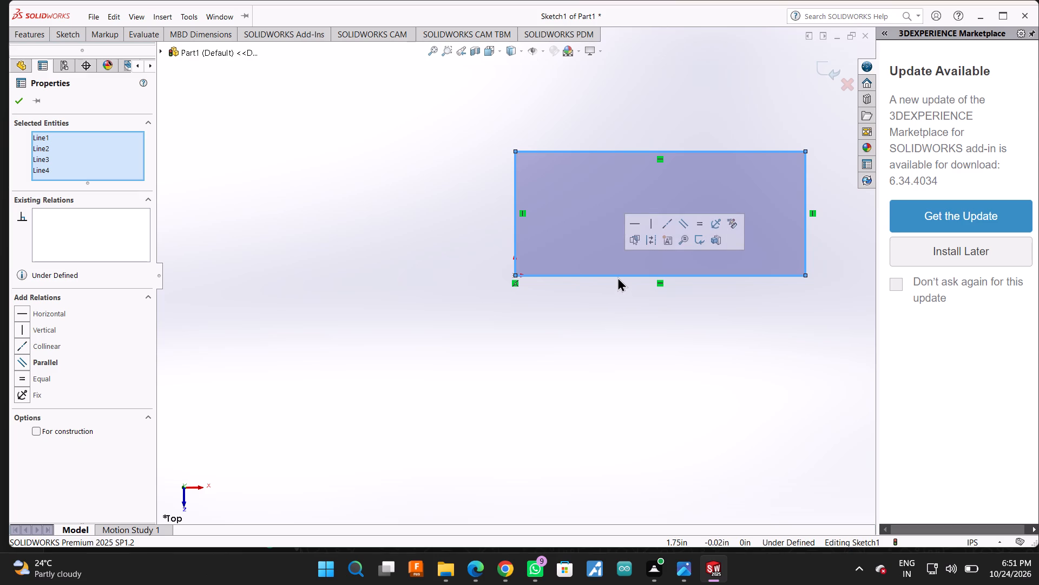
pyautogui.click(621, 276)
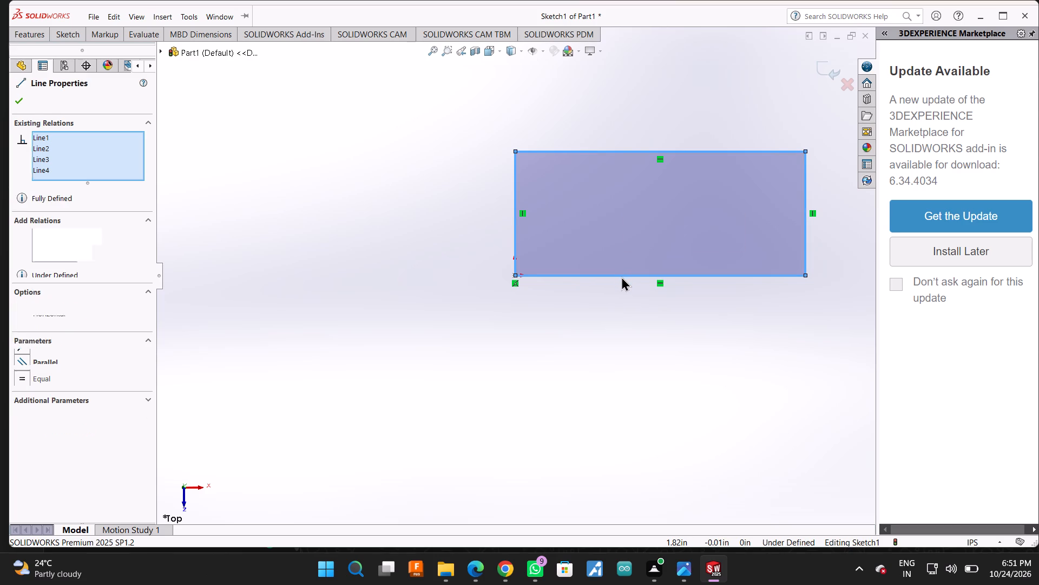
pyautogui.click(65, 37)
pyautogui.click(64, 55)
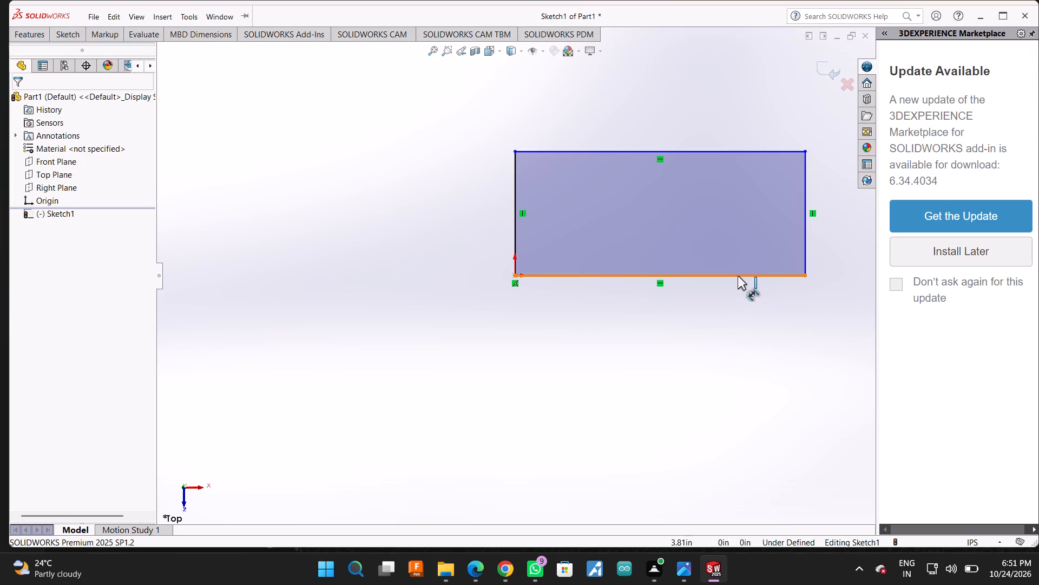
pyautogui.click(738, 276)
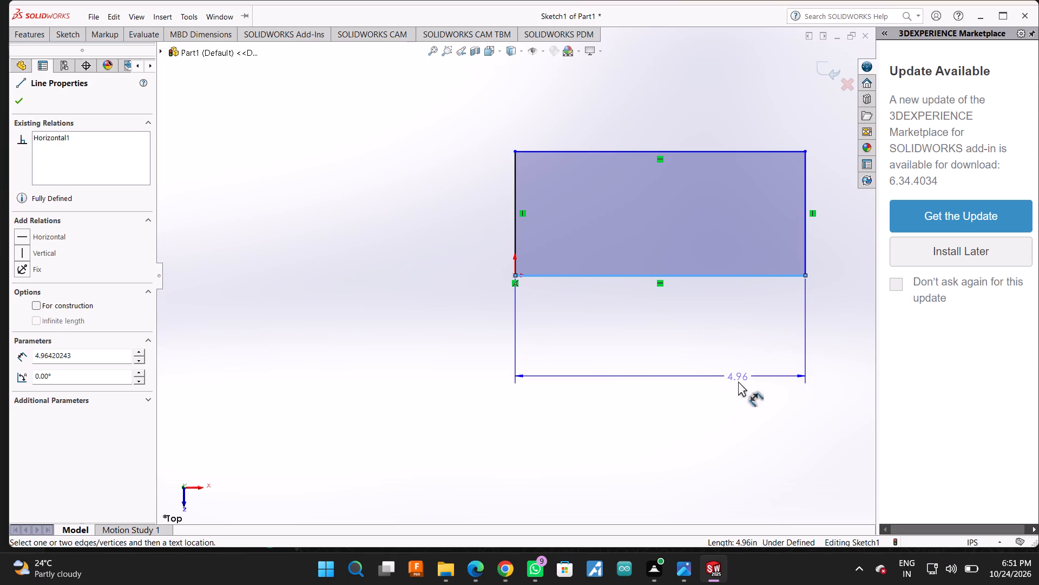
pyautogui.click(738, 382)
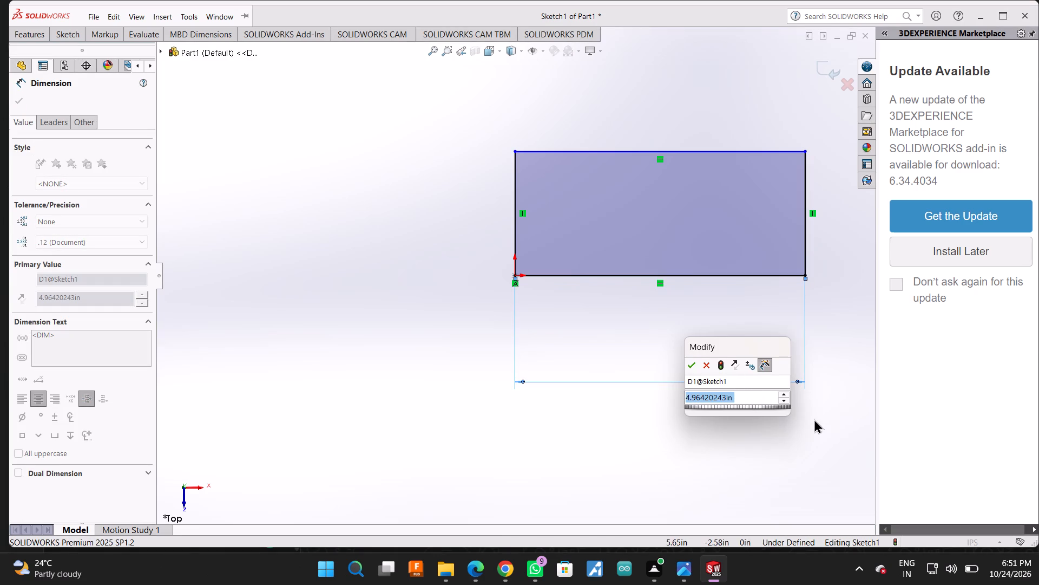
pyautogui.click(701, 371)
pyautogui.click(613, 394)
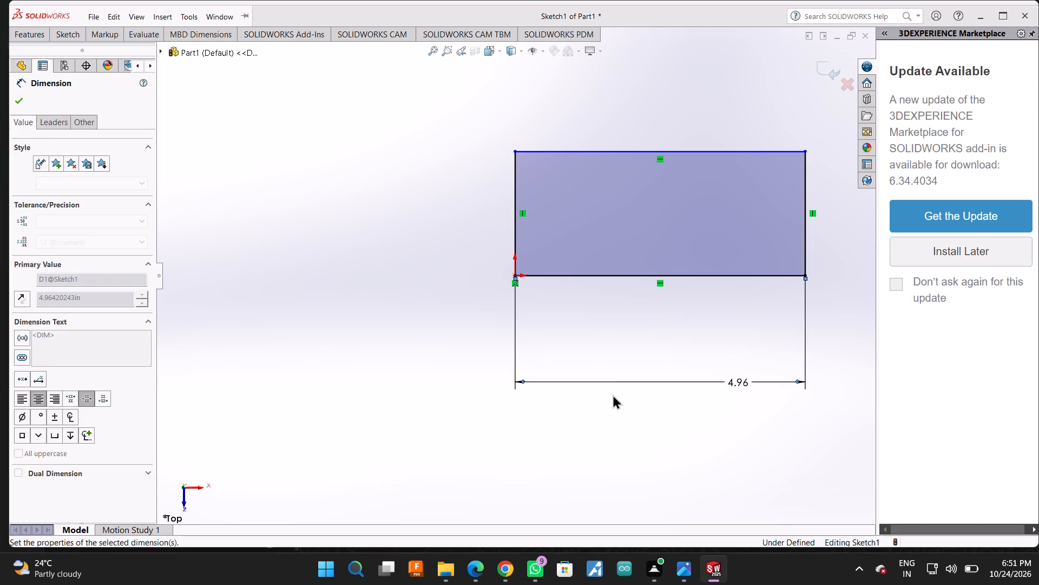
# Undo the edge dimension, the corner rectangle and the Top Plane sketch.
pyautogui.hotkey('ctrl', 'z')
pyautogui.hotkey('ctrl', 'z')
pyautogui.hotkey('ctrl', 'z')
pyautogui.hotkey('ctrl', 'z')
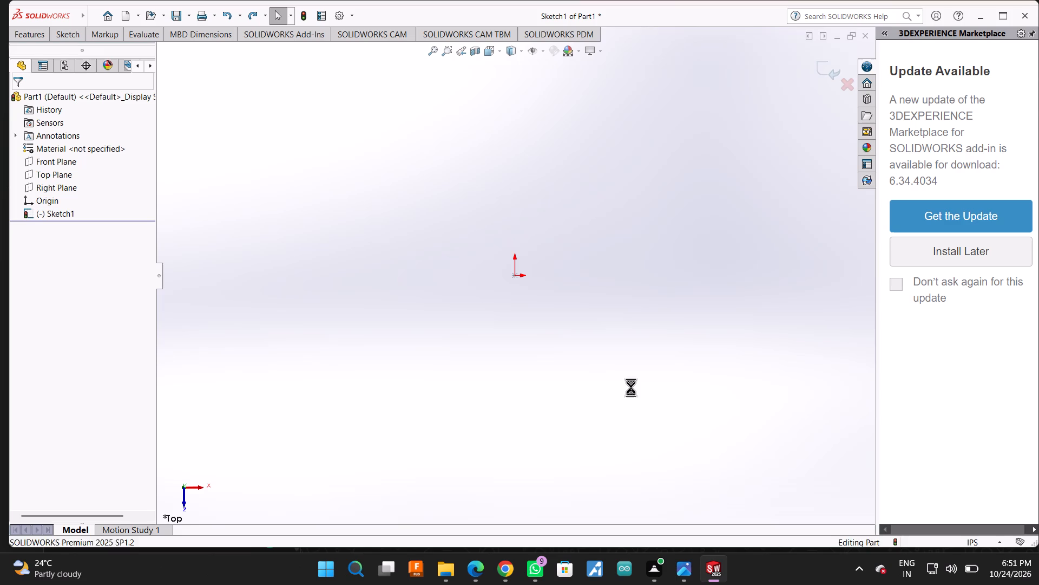
# Set the document units to MMGS (millimeter, gram, second).
pyautogui.click(970, 544)
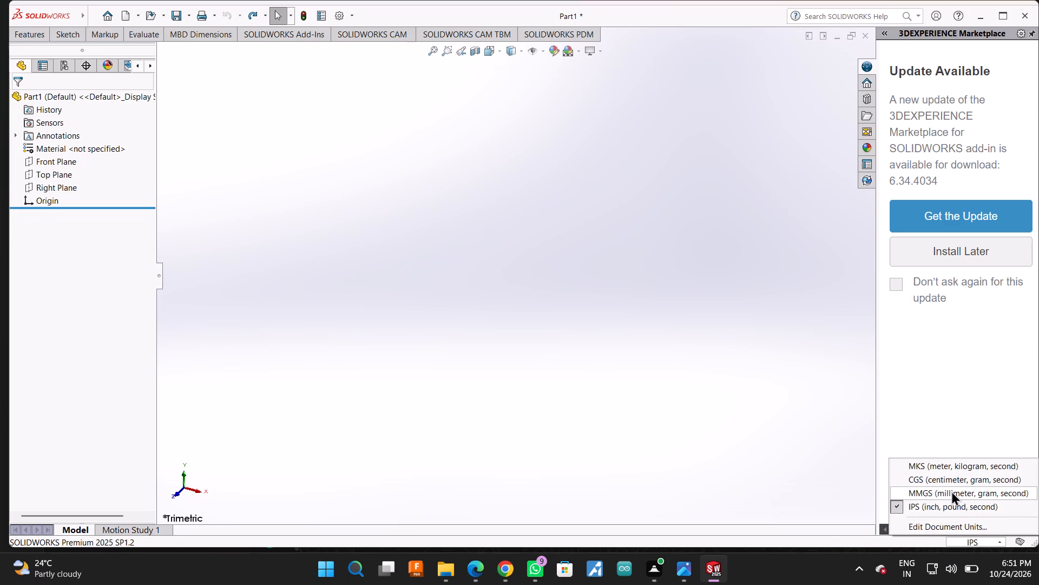
pyautogui.click(951, 490)
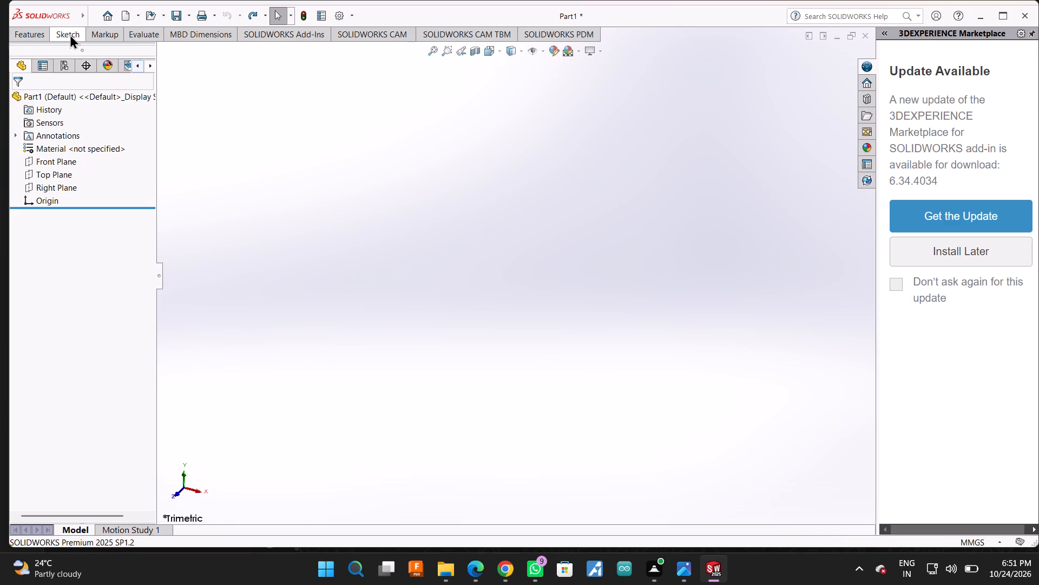
# Sketch a center rectangle on the Top Plane, centred on the origin, about 169 mm wide and 78 mm high.
pyautogui.click(64, 32)
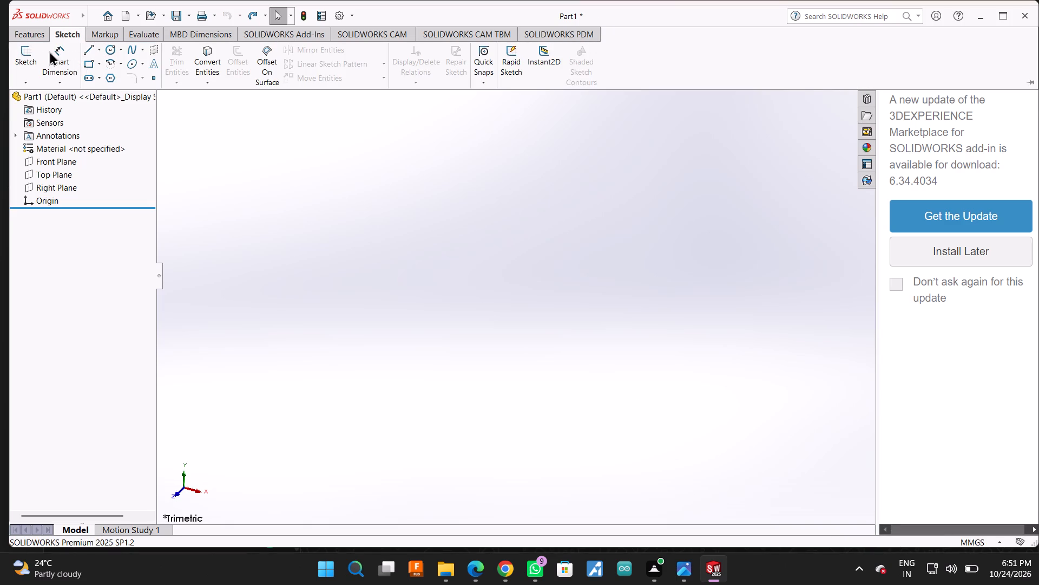
pyautogui.click(88, 66)
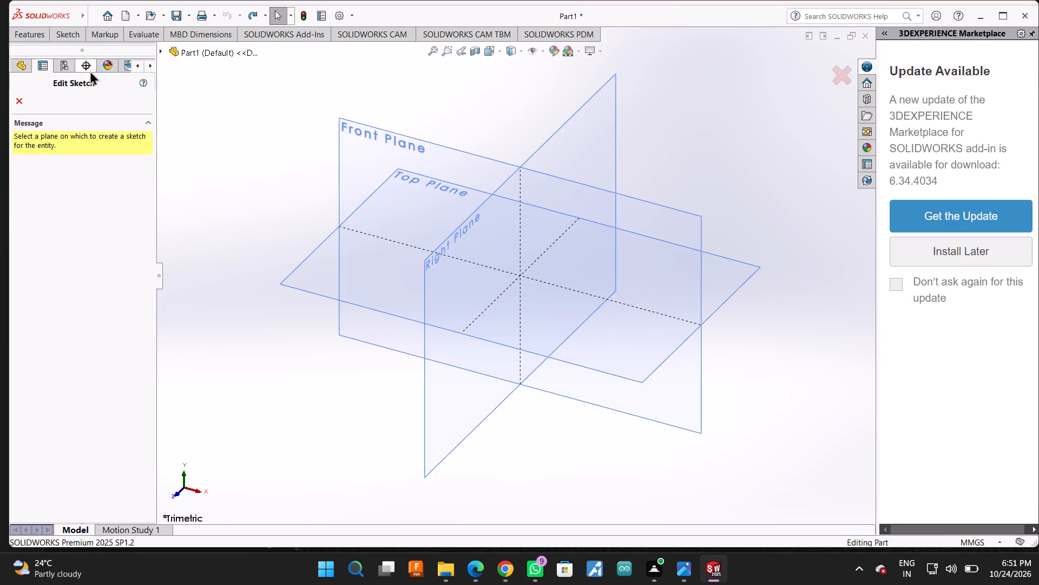
pyautogui.click(720, 263)
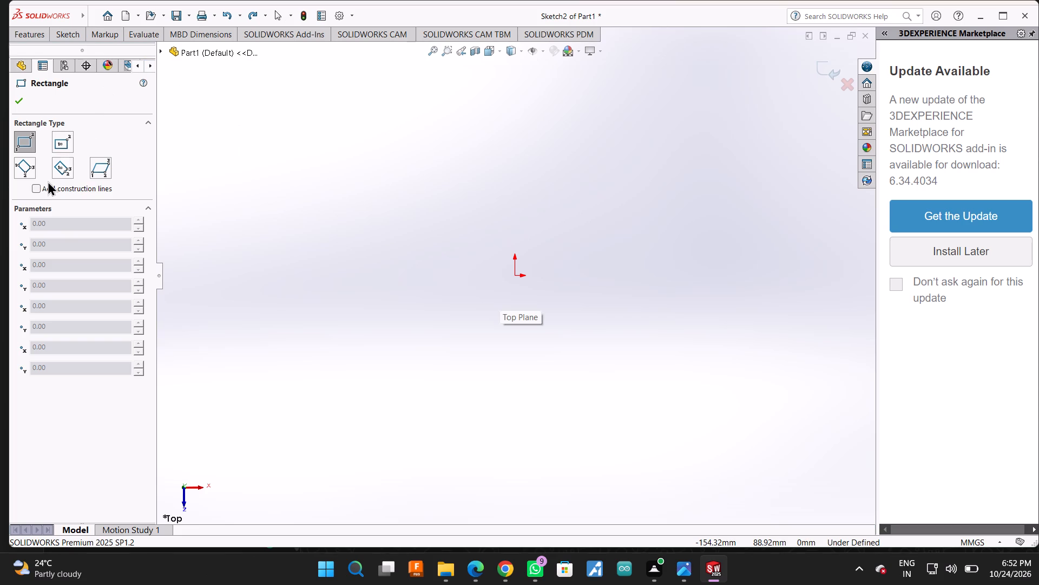
pyautogui.click(71, 37)
pyautogui.click(102, 63)
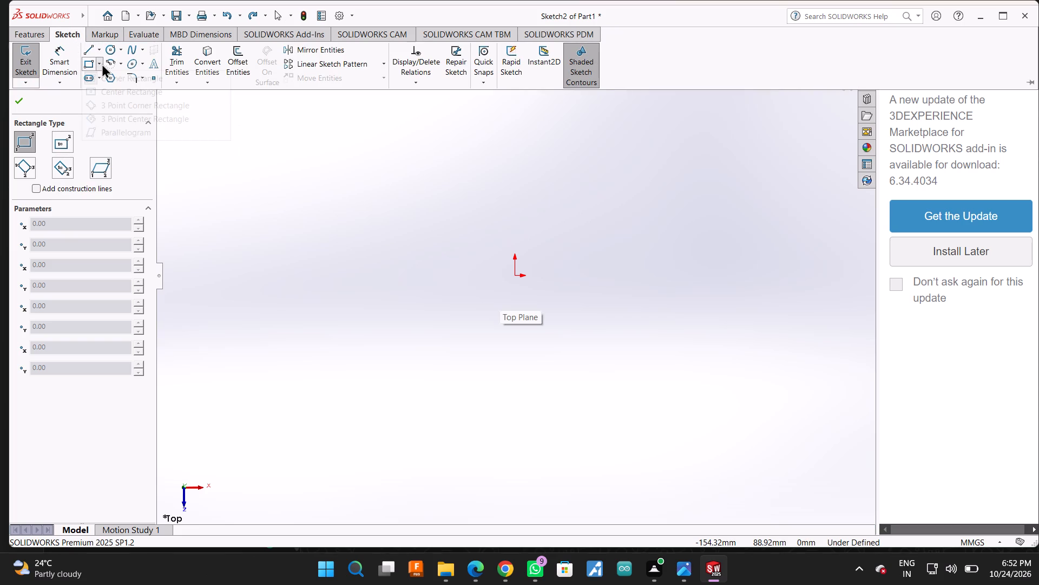
pyautogui.click(113, 91)
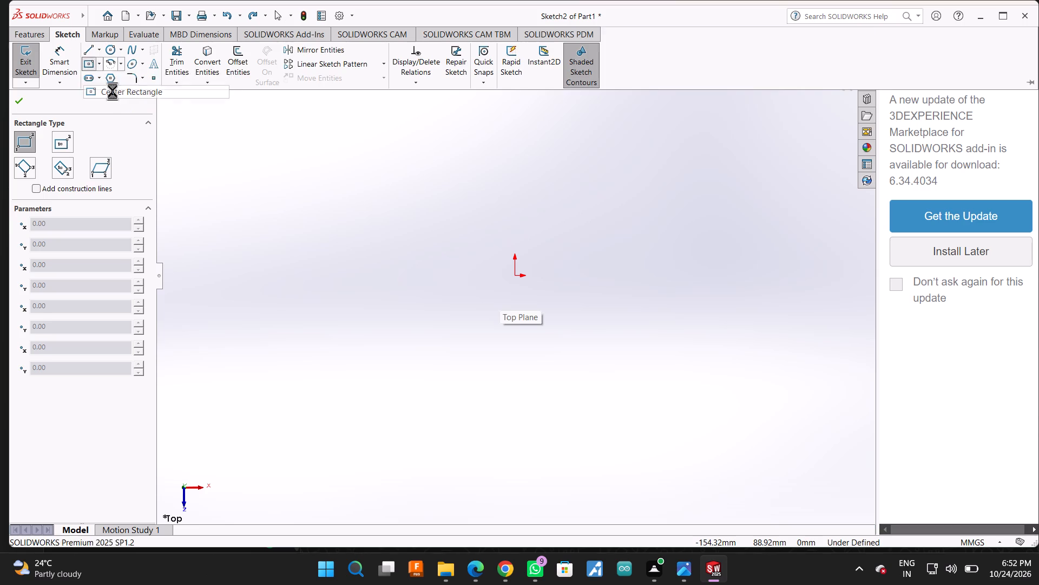
pyautogui.click(514, 275)
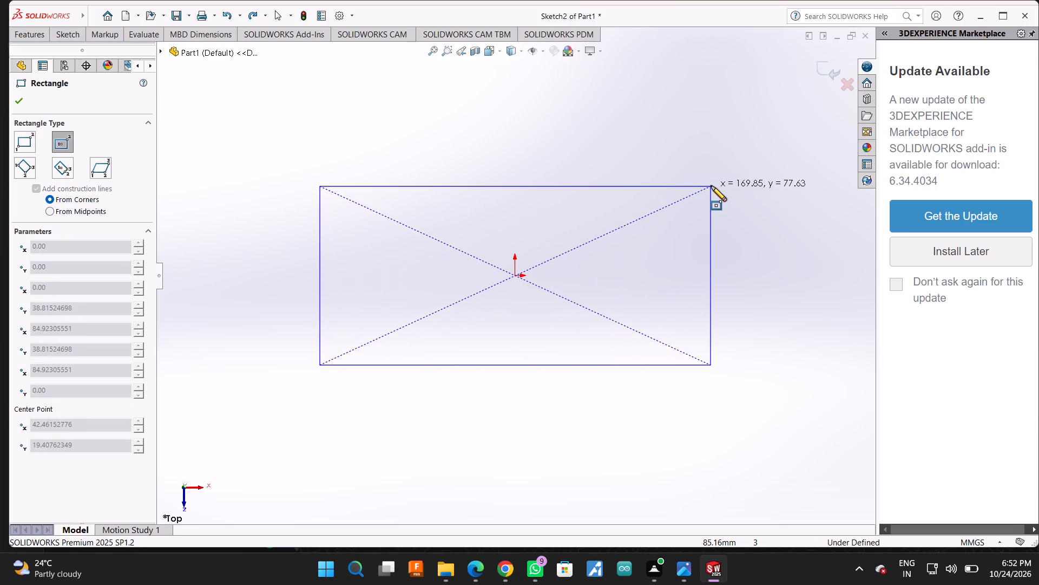
pyautogui.click(710, 186)
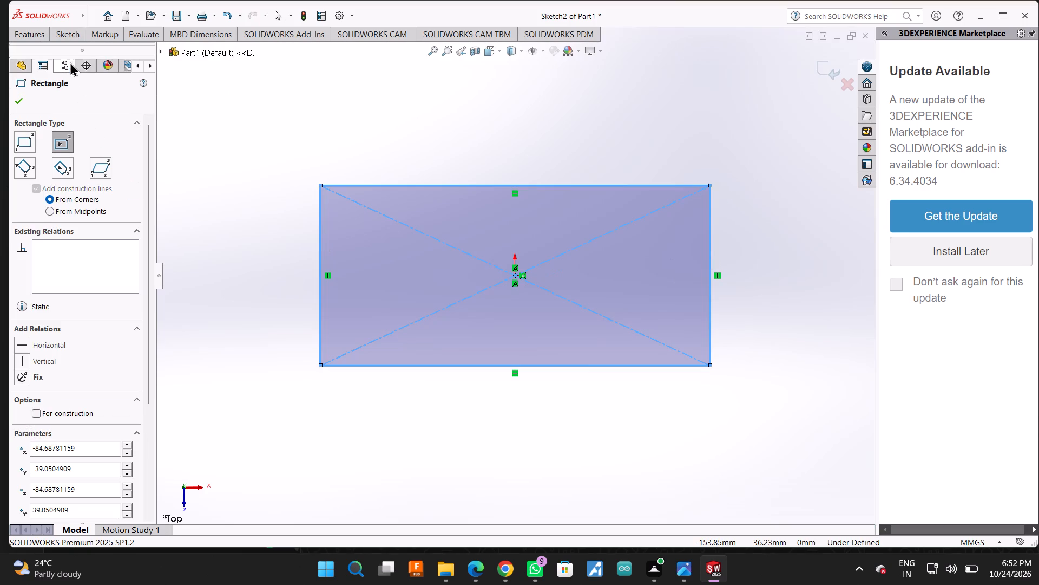
# Dimension the rectangle's lower horizontal edge to 120 mm.
pyautogui.click(74, 33)
pyautogui.click(62, 55)
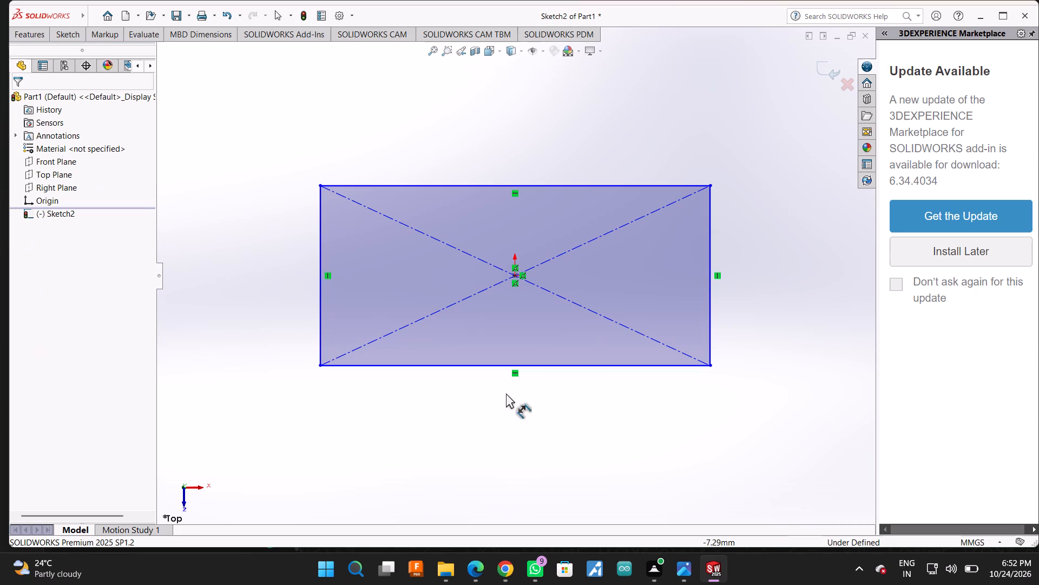
pyautogui.click(560, 364)
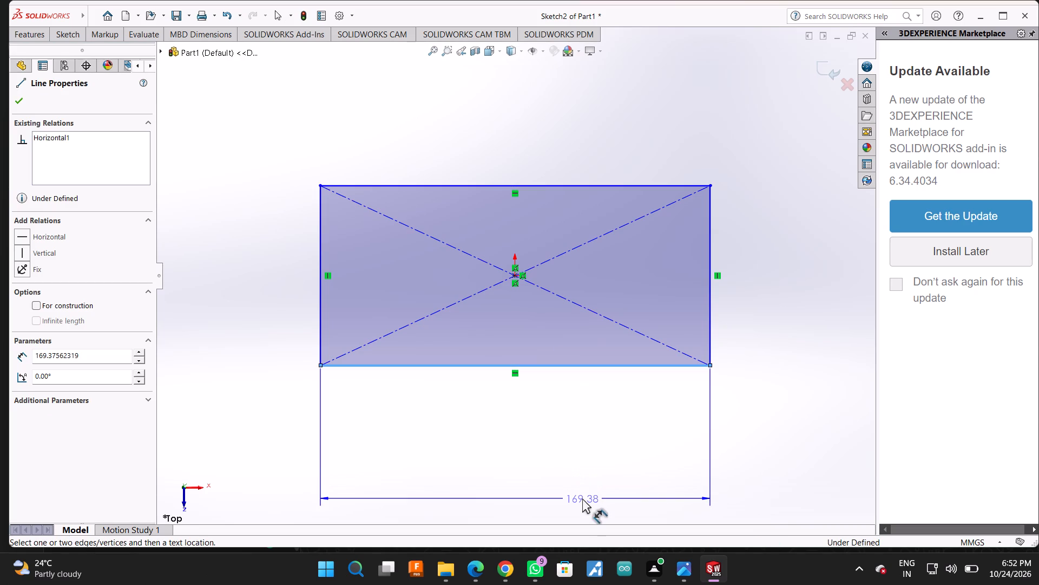
pyautogui.click(588, 521)
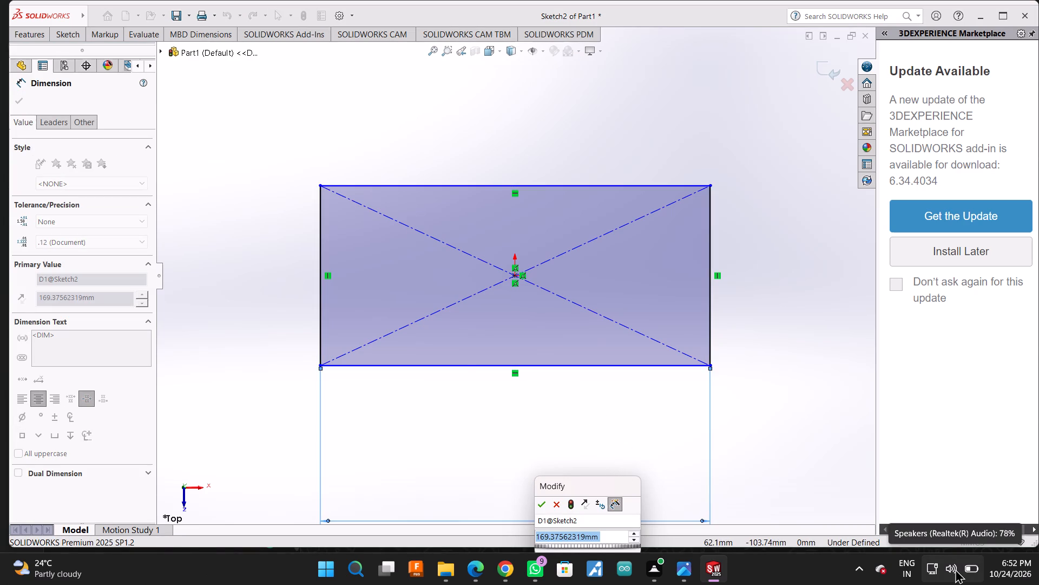
pyautogui.write('120')
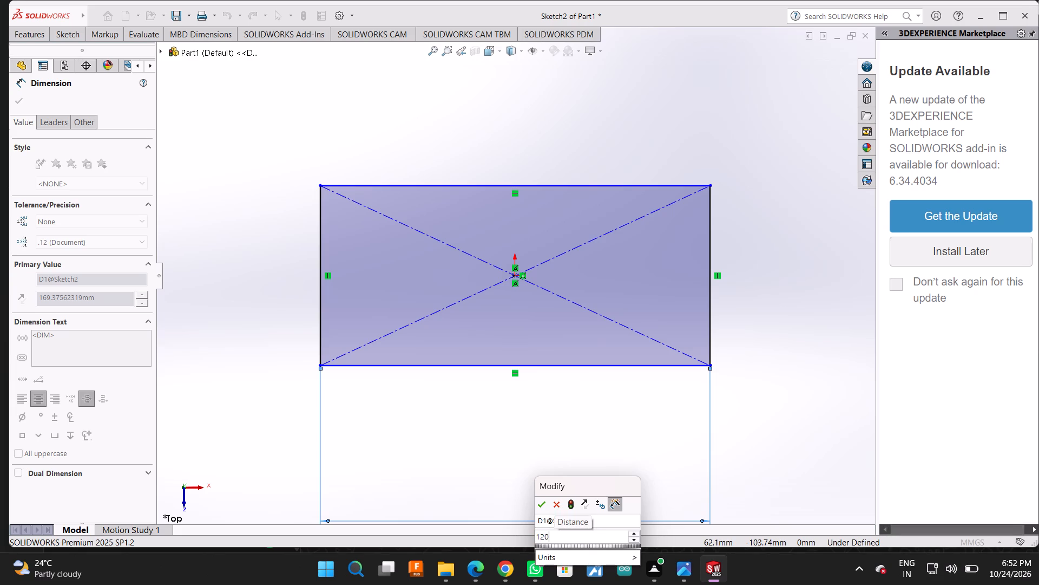
pyautogui.press('Return')
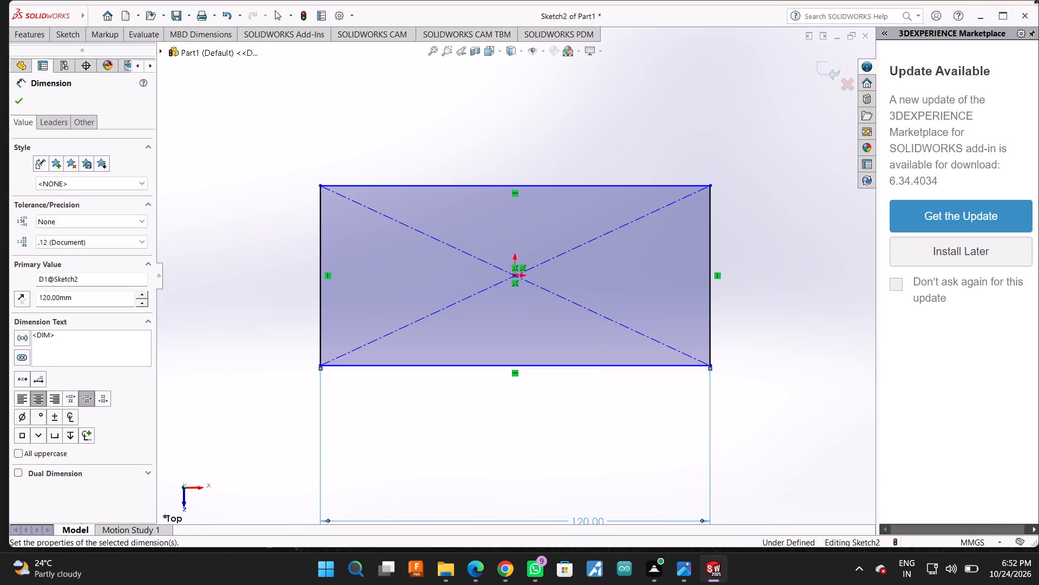
pyautogui.scroll(2, 585, 171)
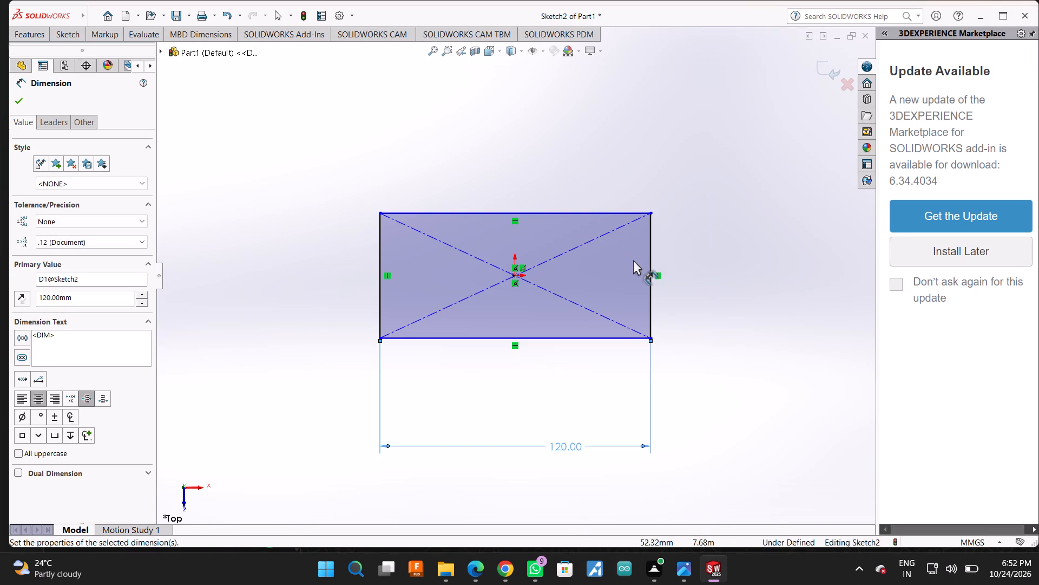
# Dimension the rectangle's right vertical edge to 70 mm.
pyautogui.scroll(-2, 633, 261)
pyautogui.click(644, 268)
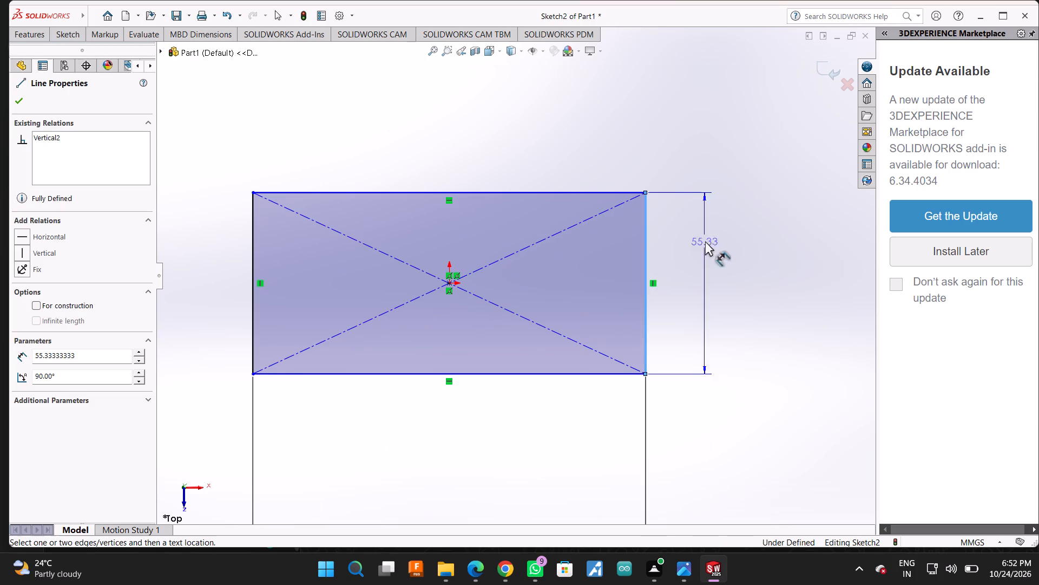
pyautogui.click(787, 248)
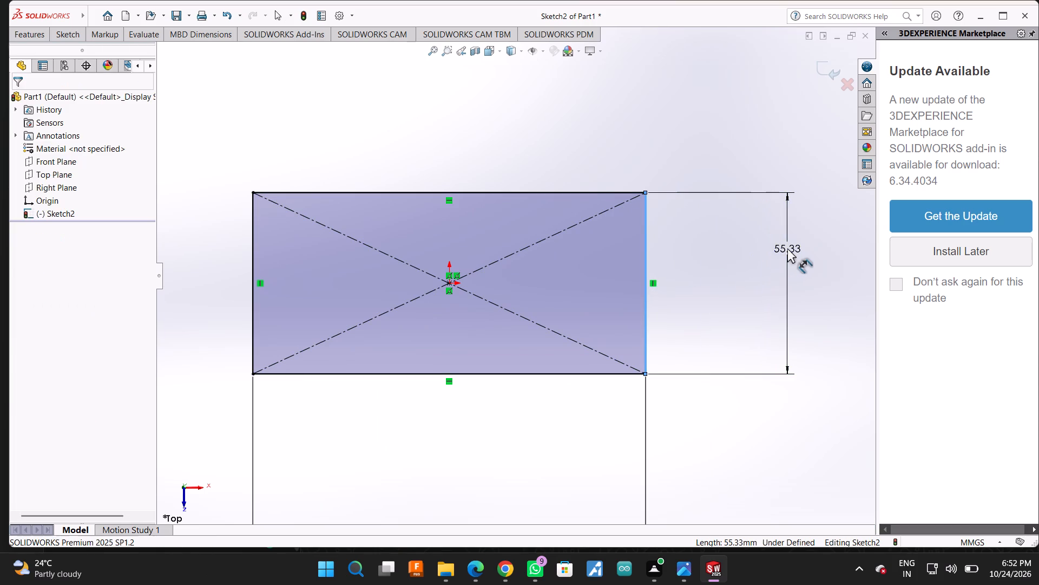
pyautogui.write('70')
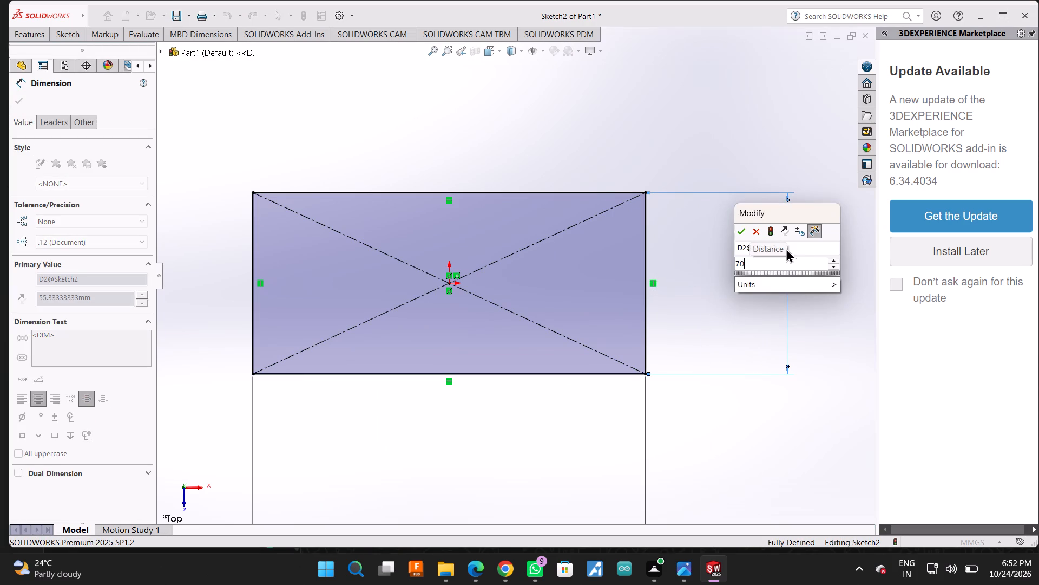
pyautogui.press('Return')
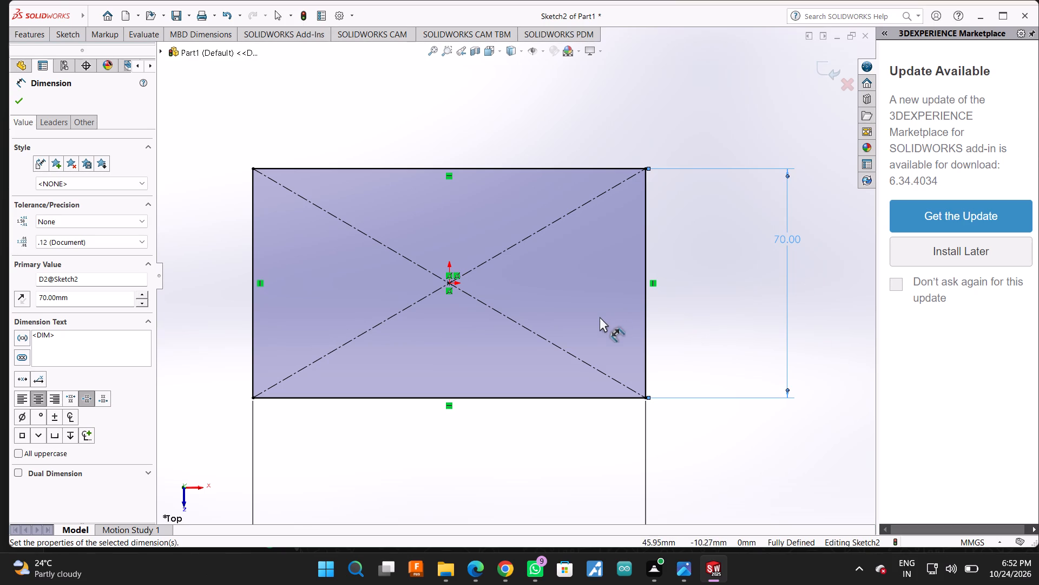
# Sketch a three-line rectangular notch opening on the rectangle's right edge, about 17 mm deep and 23 mm high.
pyautogui.click(63, 37)
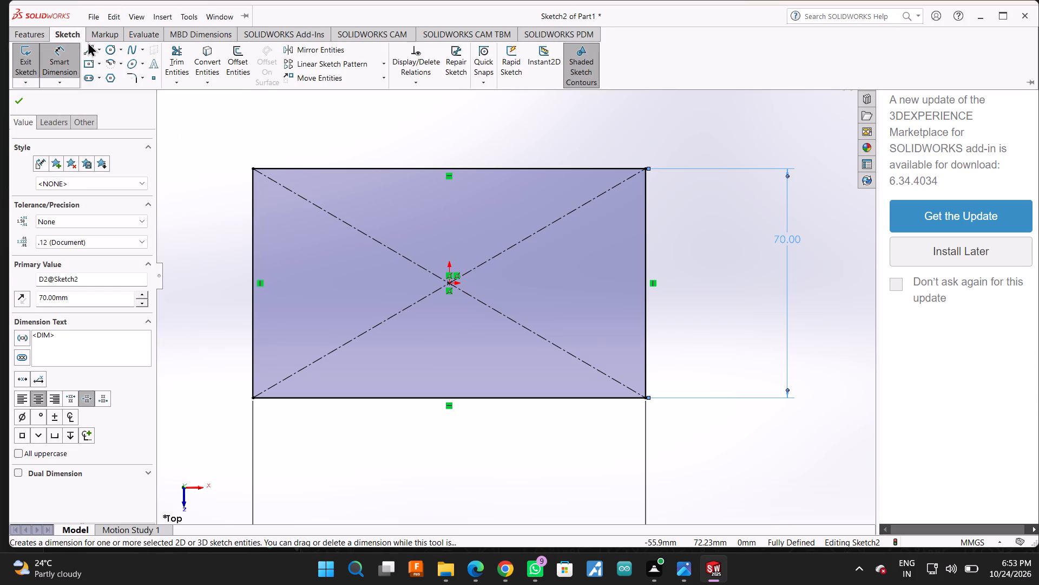
pyautogui.click(88, 51)
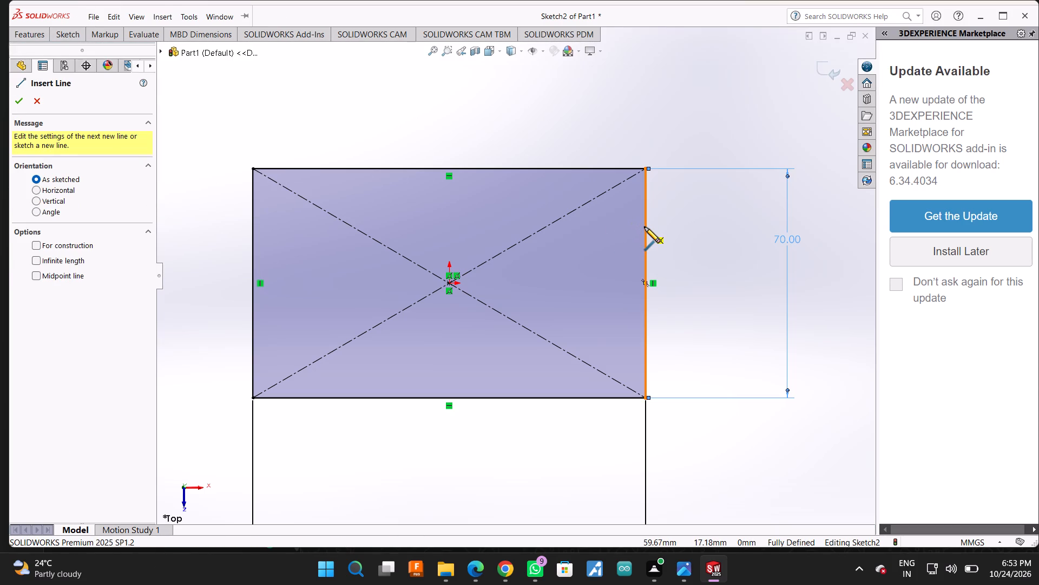
pyautogui.click(645, 227)
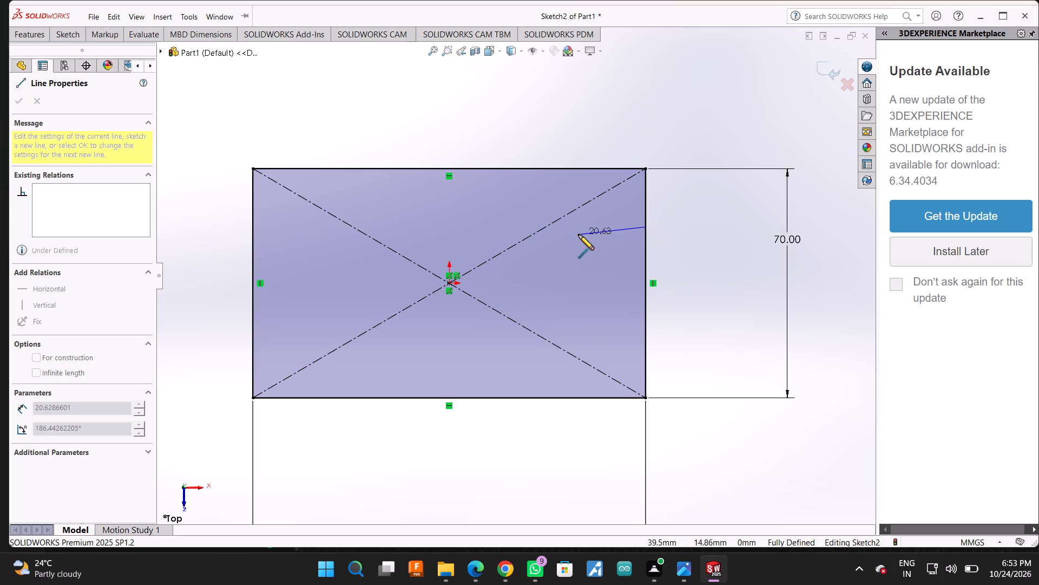
pyautogui.click(589, 229)
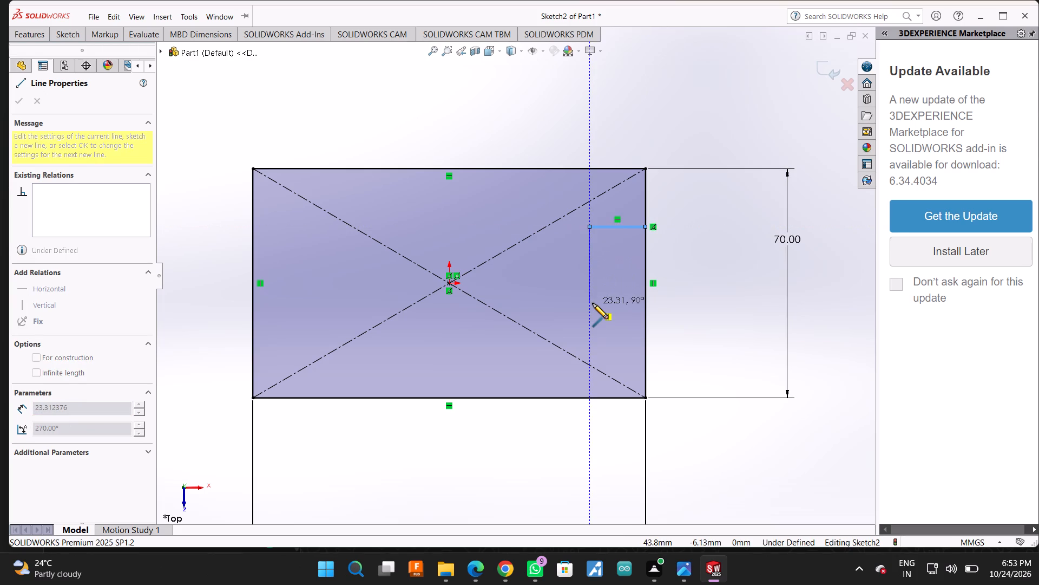
pyautogui.click(593, 303)
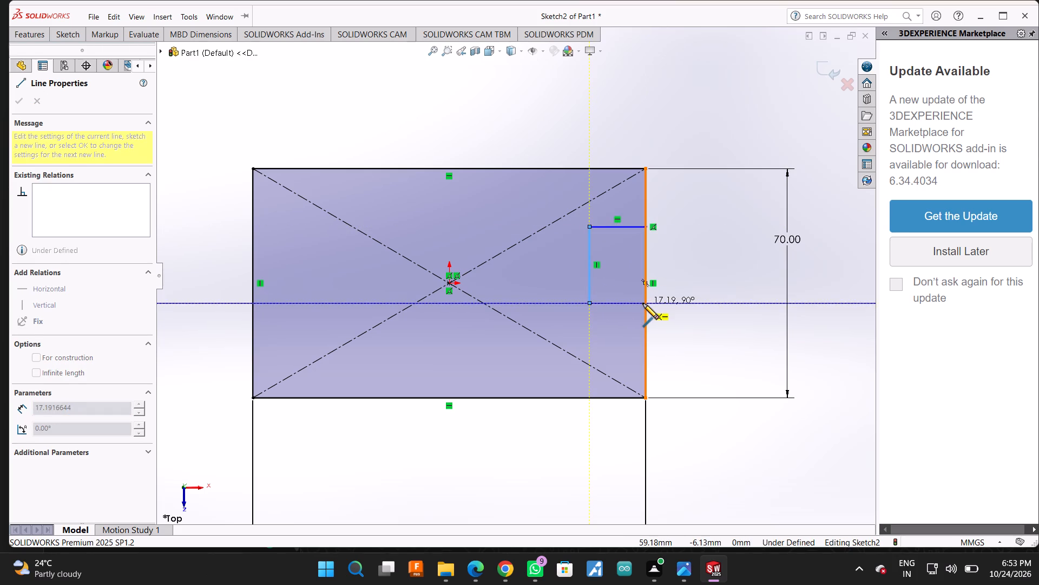
pyautogui.click(643, 303)
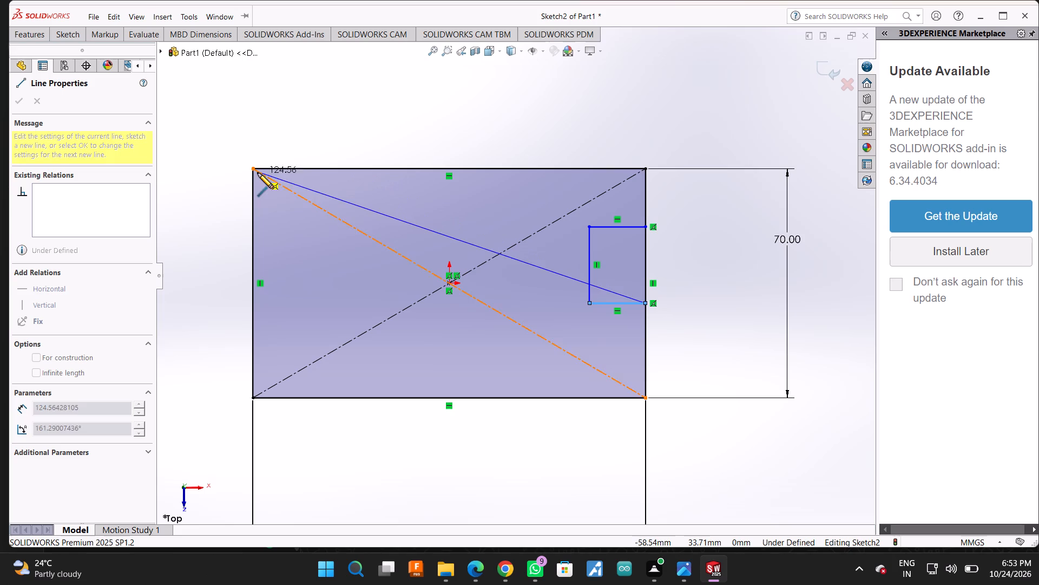
pyautogui.press('Escape')
# Sketch a matching three-line notch opening on the rectangle's left edge, about 15 mm deep and 20 mm high.
pyautogui.click(57, 36)
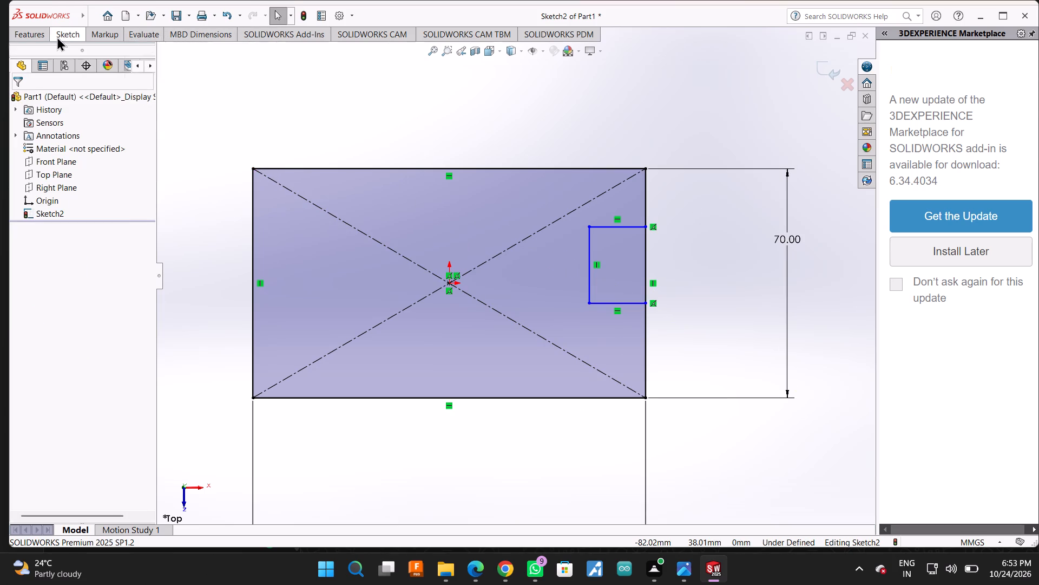
pyautogui.click(88, 50)
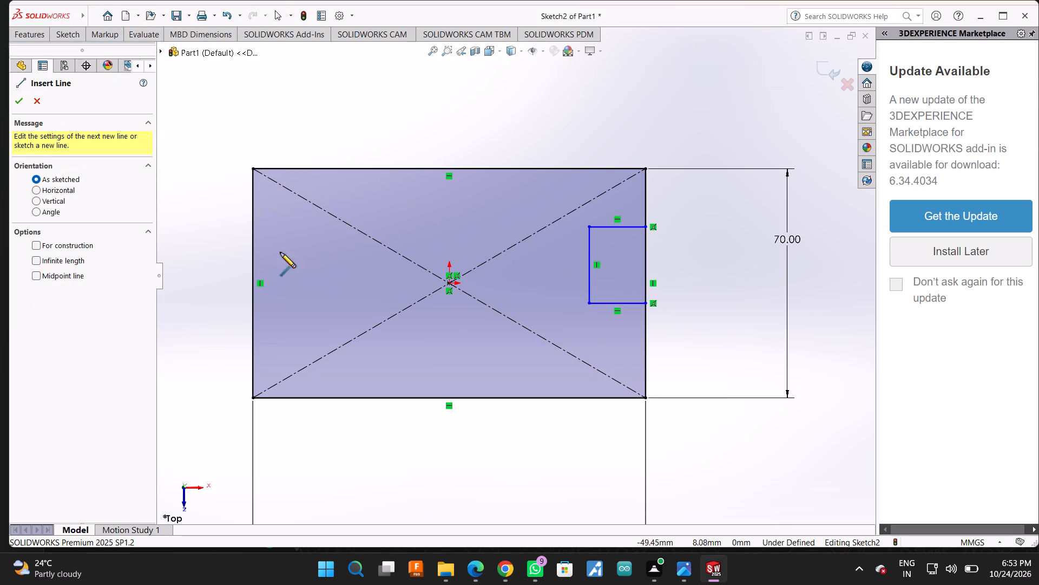
pyautogui.click(252, 235)
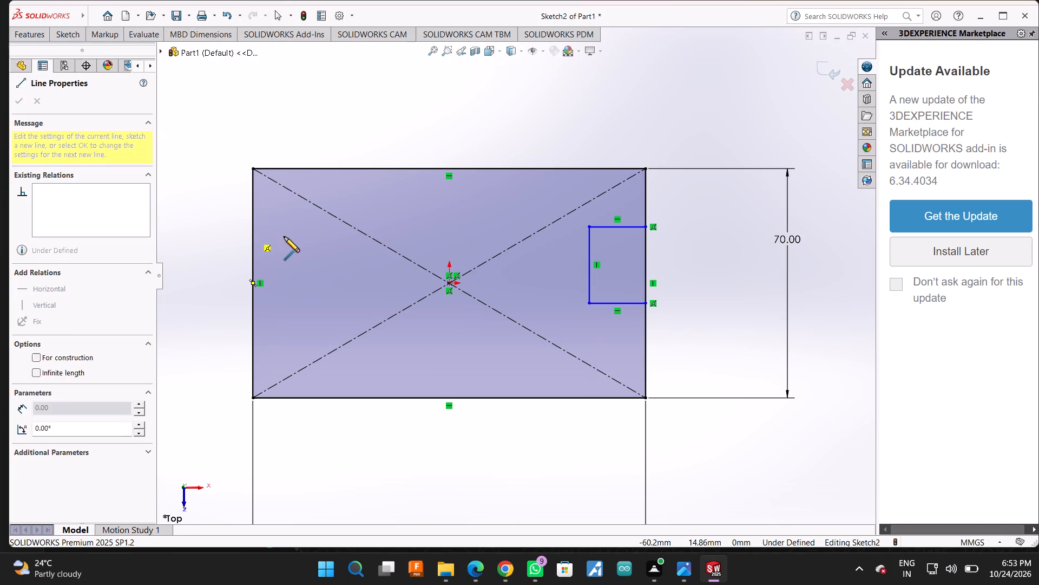
pyautogui.click(302, 237)
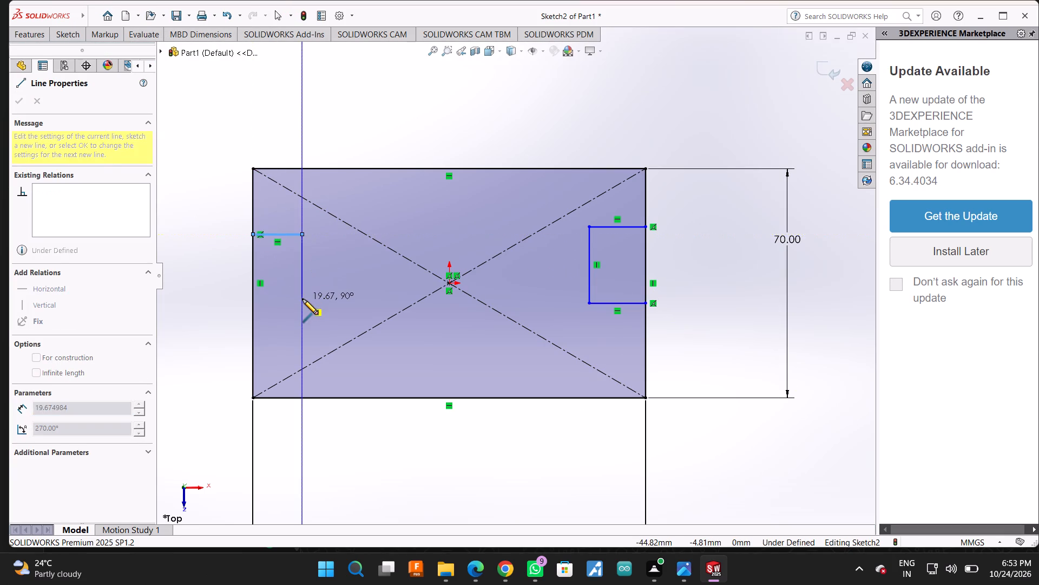
pyautogui.click(303, 299)
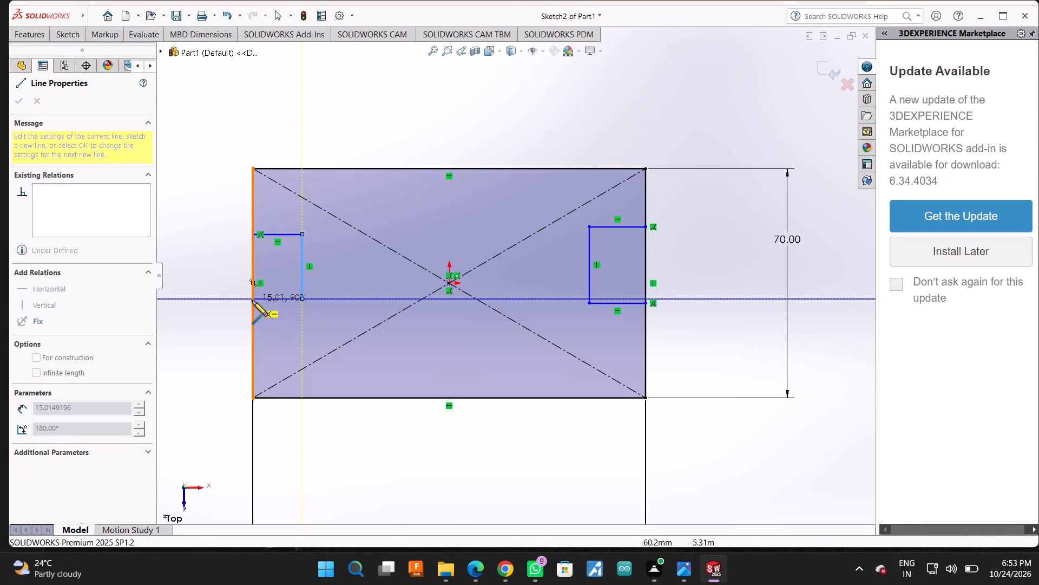
pyautogui.click(252, 301)
pyautogui.press('Escape')
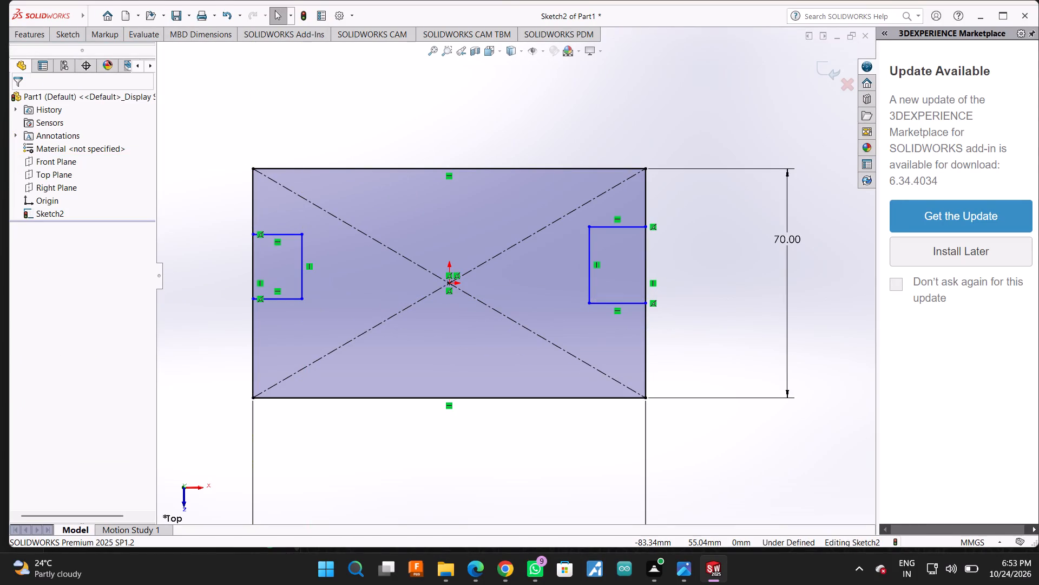
# Dimension the right notch's upper line 25 mm from the rectangle's top edge.
pyautogui.click(60, 29)
pyautogui.click(63, 51)
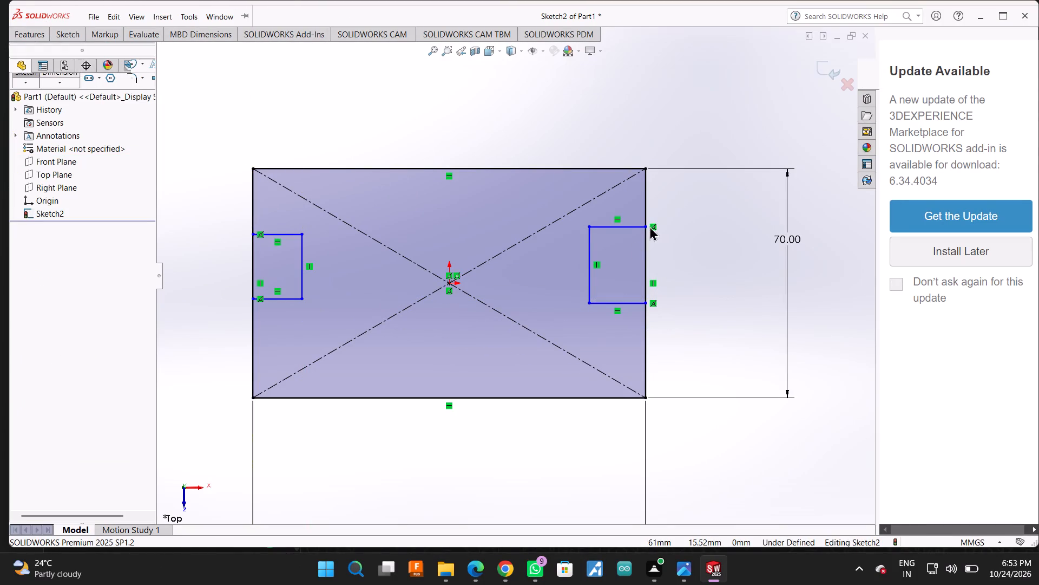
pyautogui.click(633, 227)
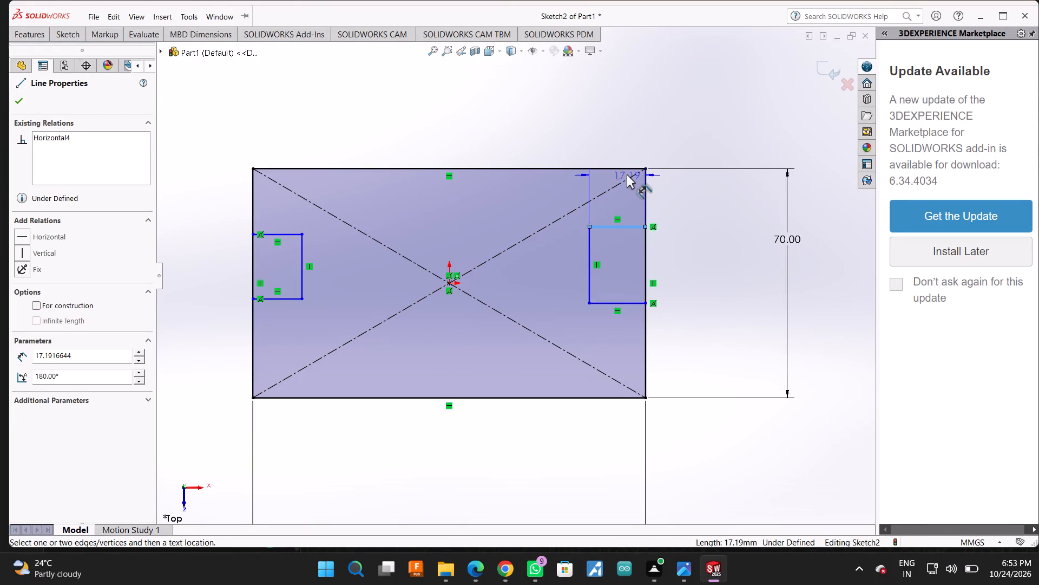
pyautogui.click(623, 168)
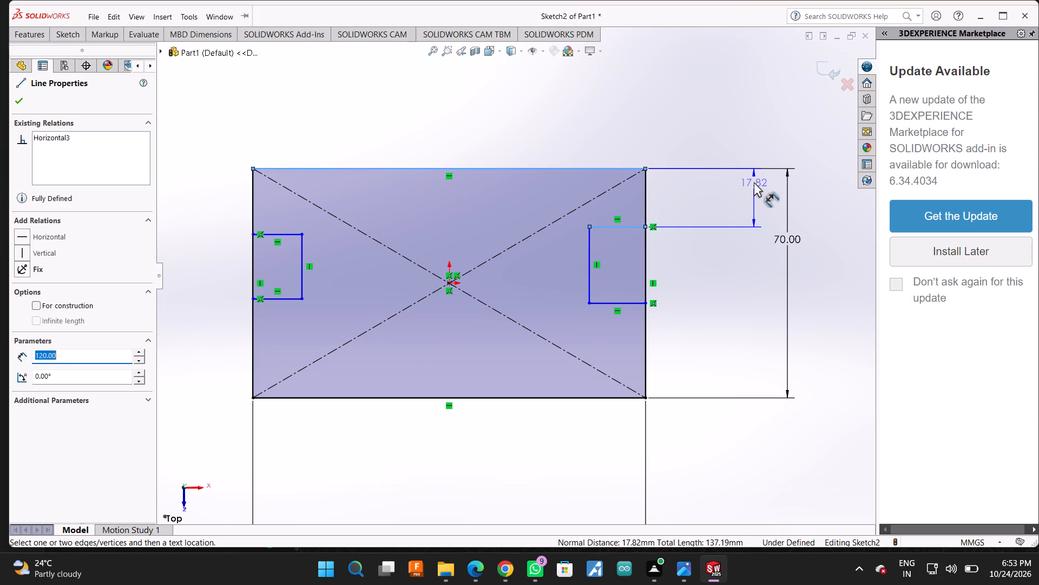
pyautogui.click(754, 182)
pyautogui.write('25')
pyautogui.press('Return')
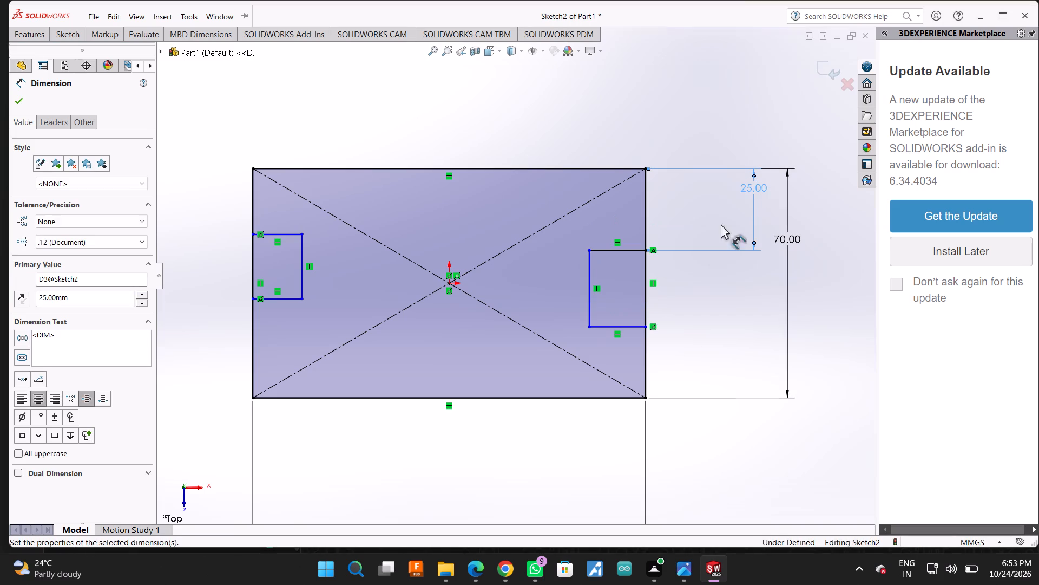
# Dimension the right notch's lower line 25 mm from the rectangle's bottom edge.
pyautogui.click(635, 324)
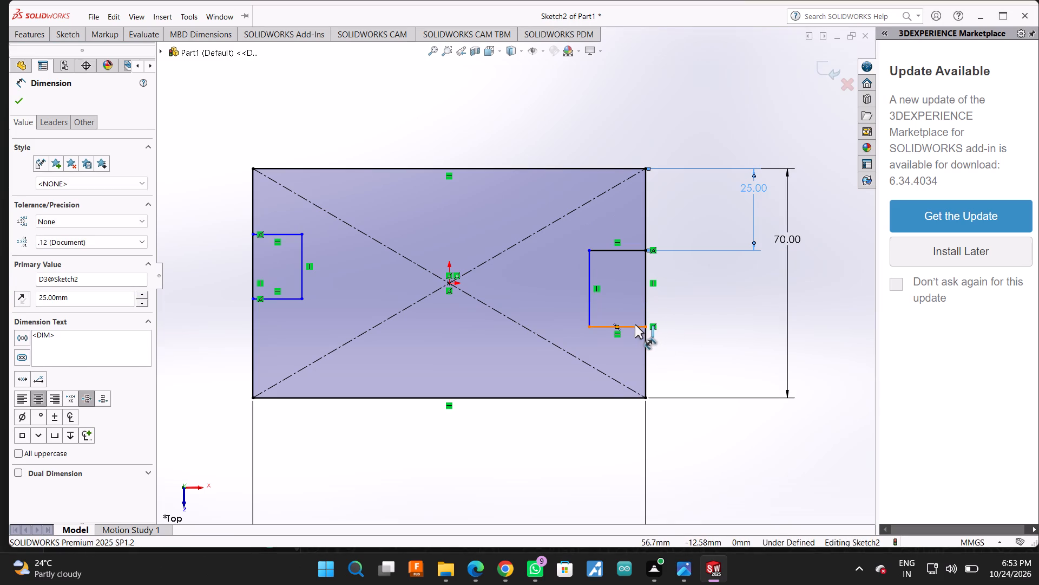
pyautogui.click(634, 395)
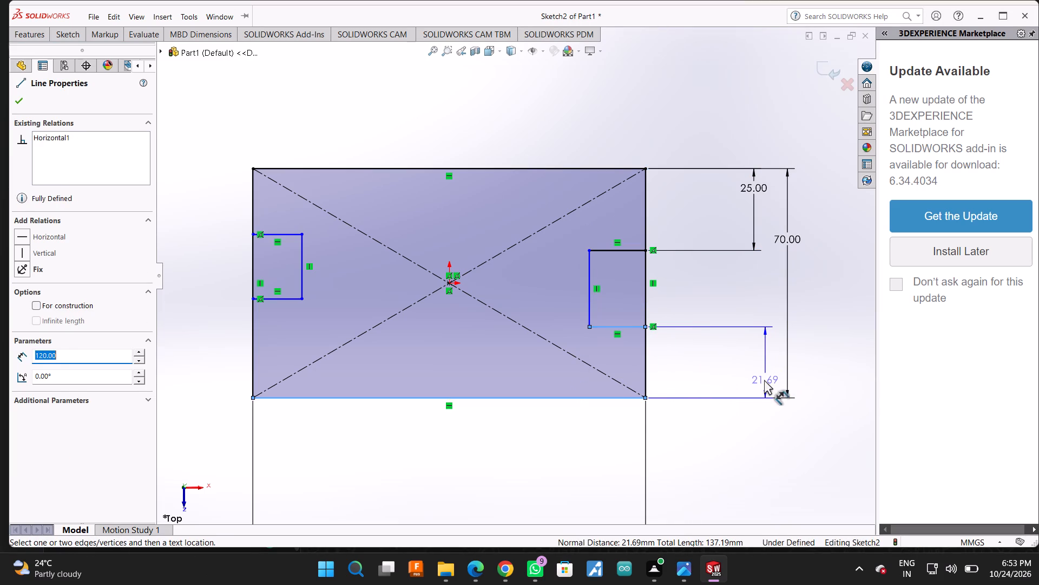
pyautogui.click(759, 382)
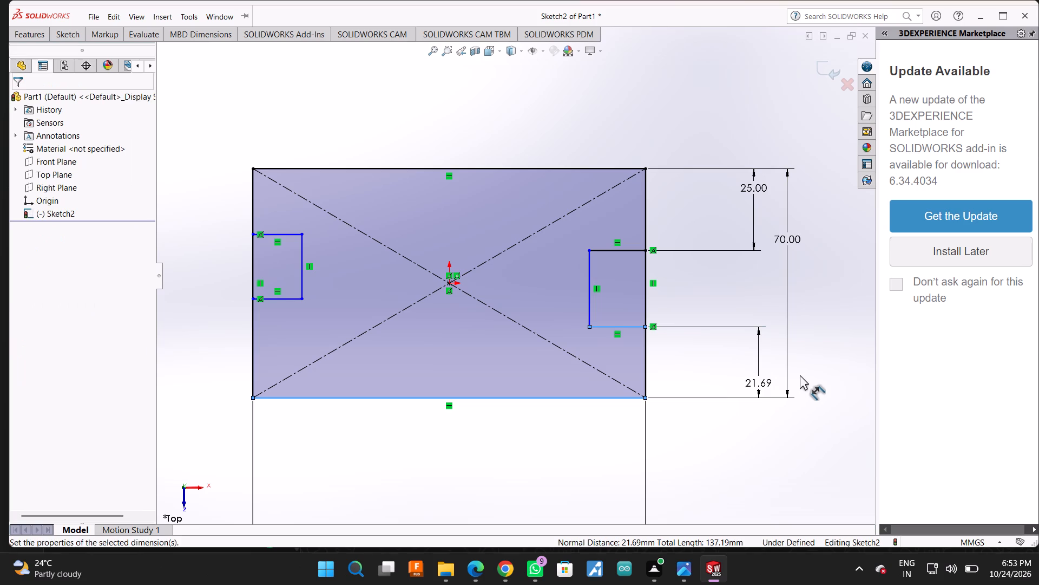
pyautogui.write('25')
pyautogui.press('Return')
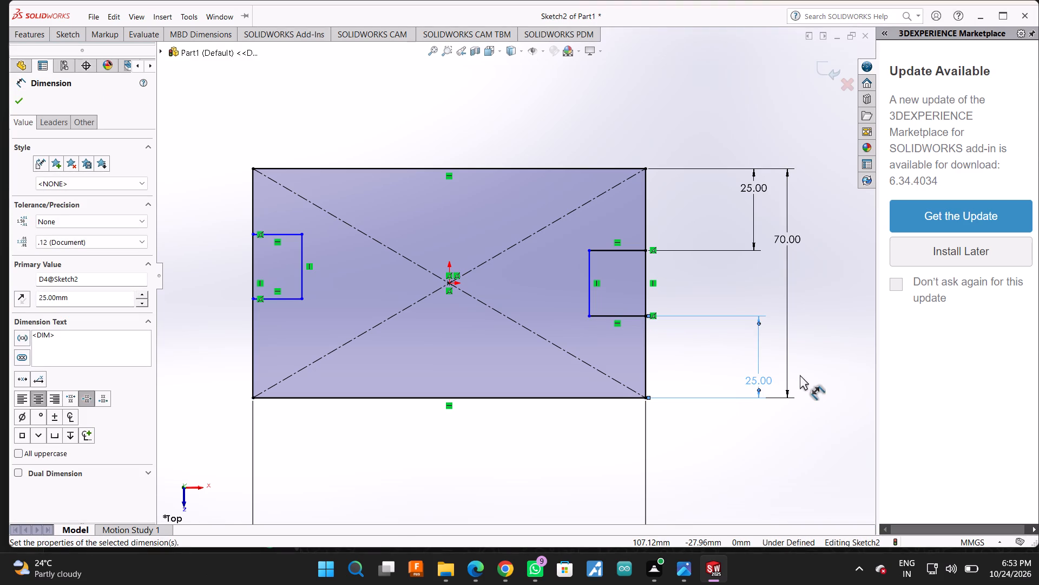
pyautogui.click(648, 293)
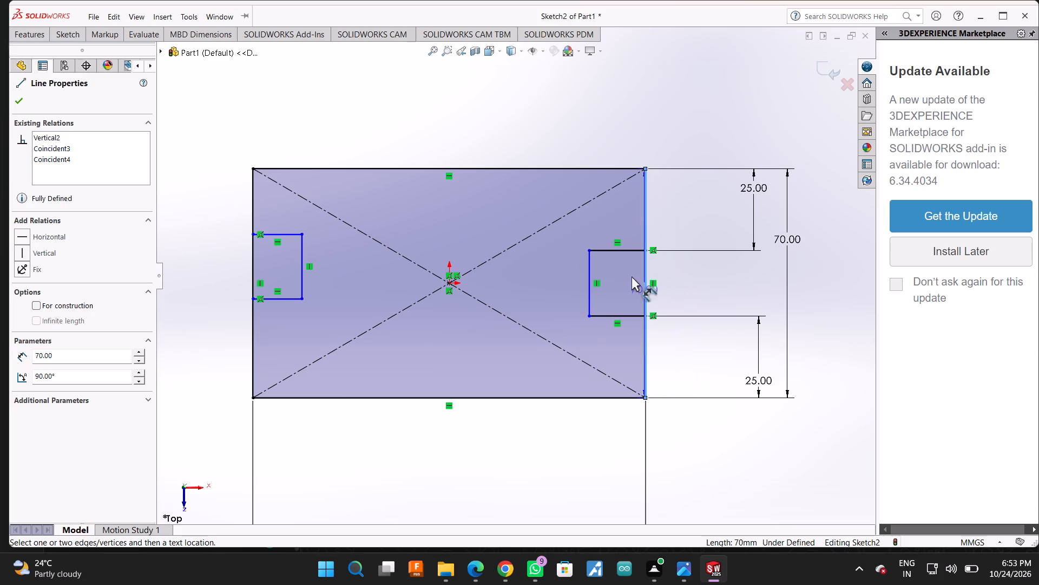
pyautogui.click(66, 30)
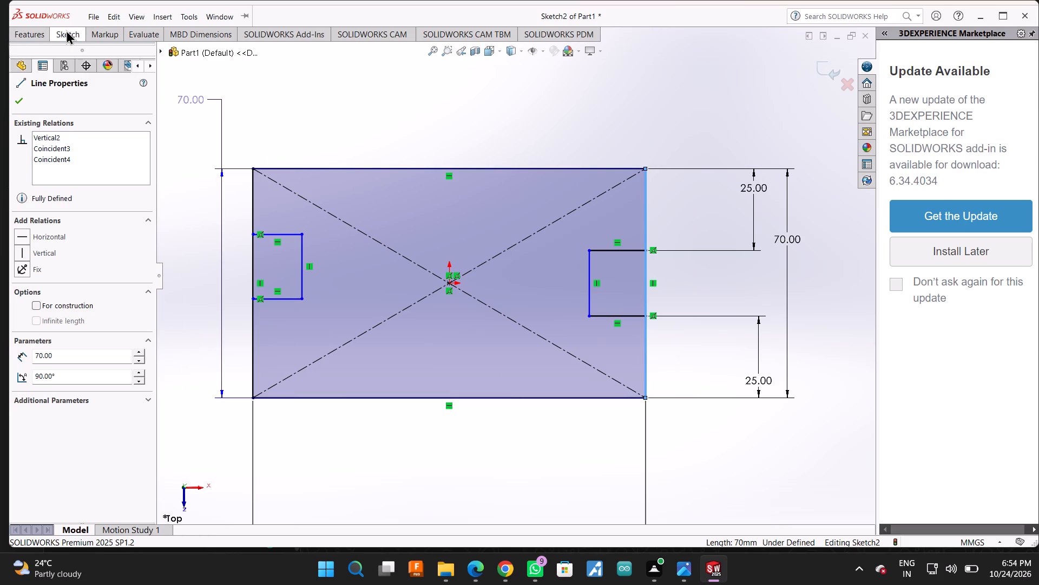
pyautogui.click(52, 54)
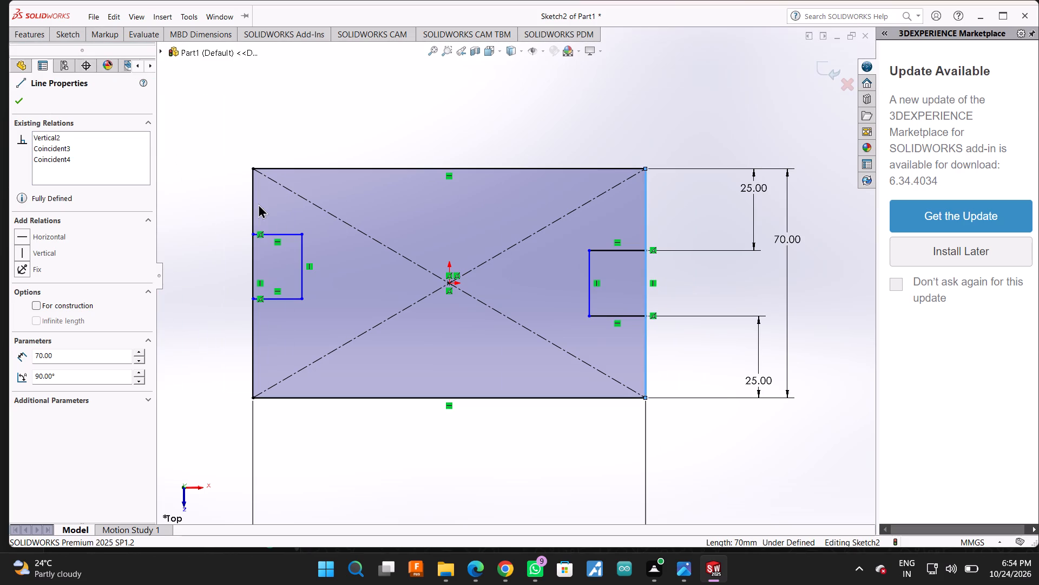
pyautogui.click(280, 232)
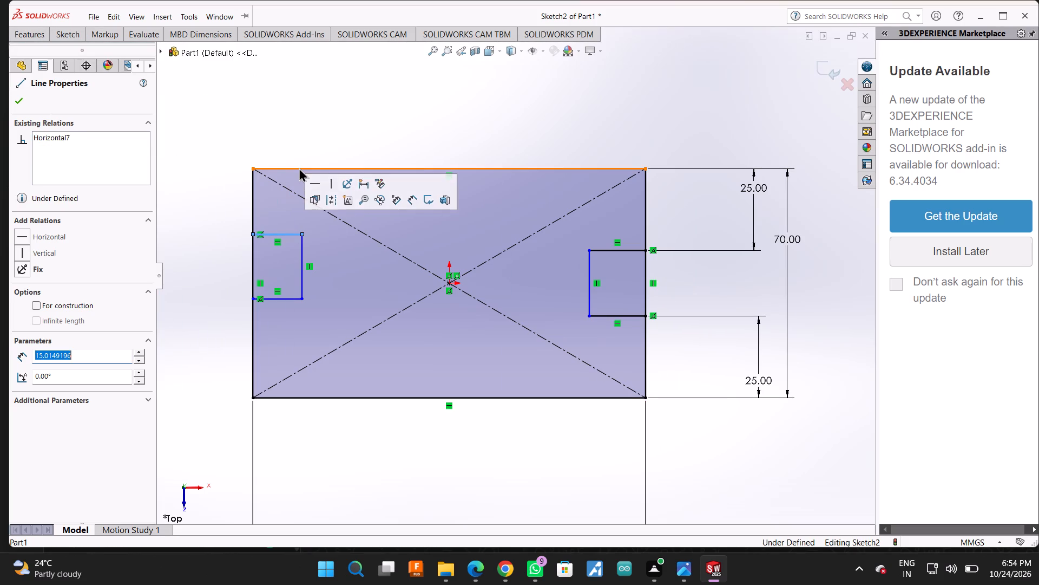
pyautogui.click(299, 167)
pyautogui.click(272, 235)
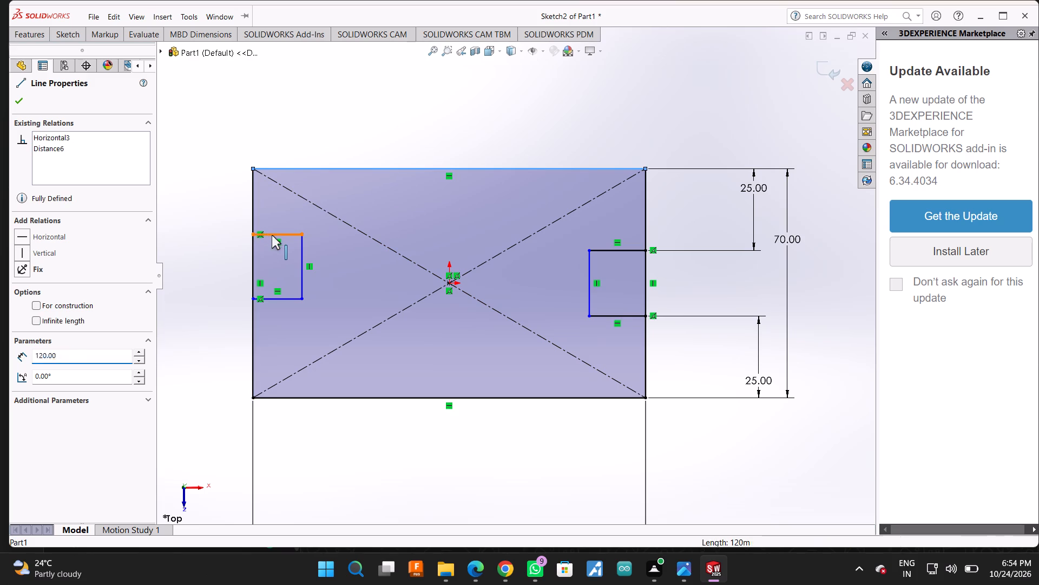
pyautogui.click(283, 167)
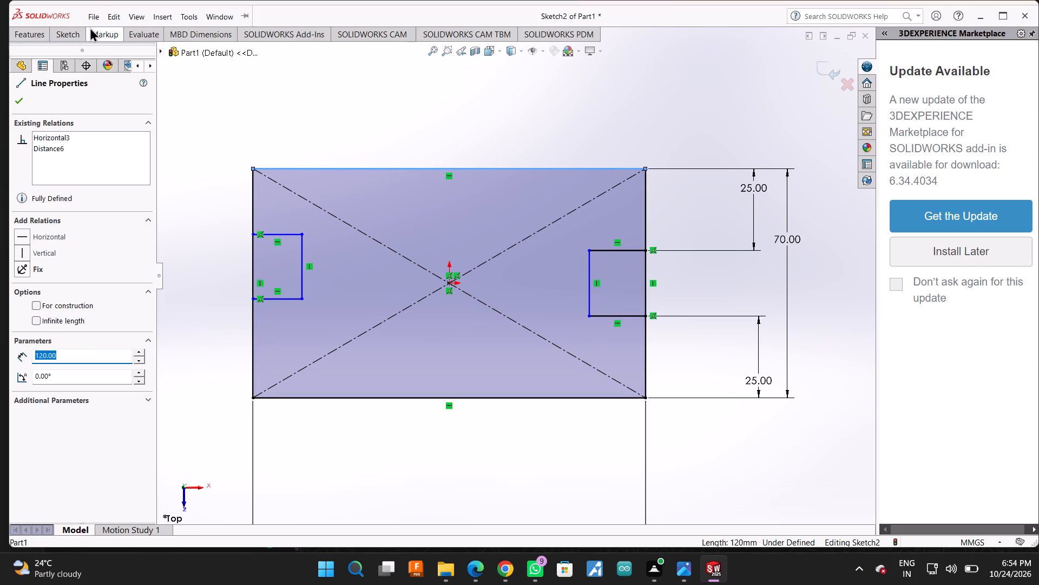
# Dimension the left notch's upper line 25 mm from the rectangle's top edge.
pyautogui.click(74, 34)
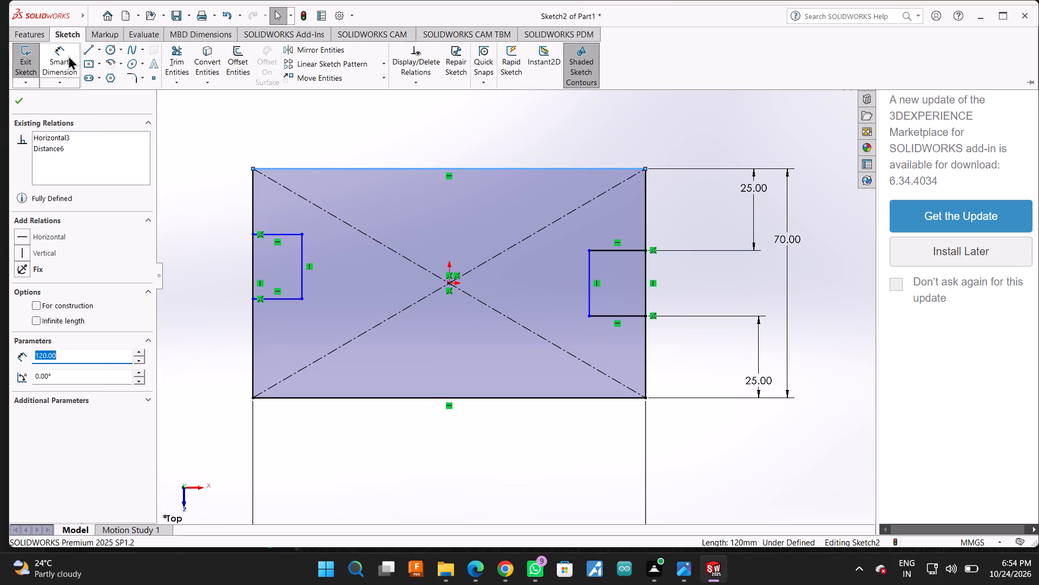
pyautogui.click(68, 55)
pyautogui.click(287, 235)
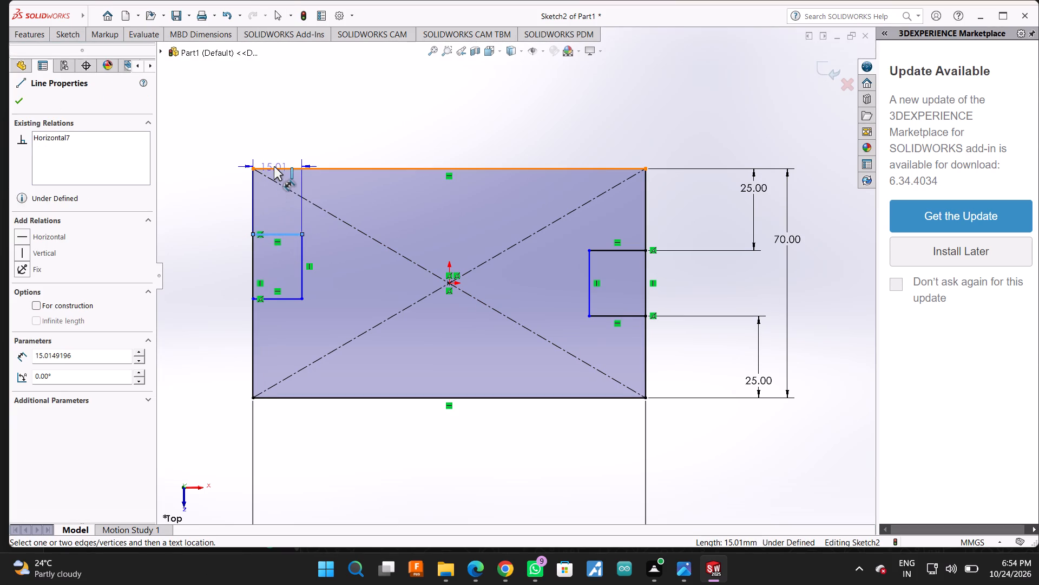
pyautogui.click(274, 166)
pyautogui.scroll(4, 345, 255)
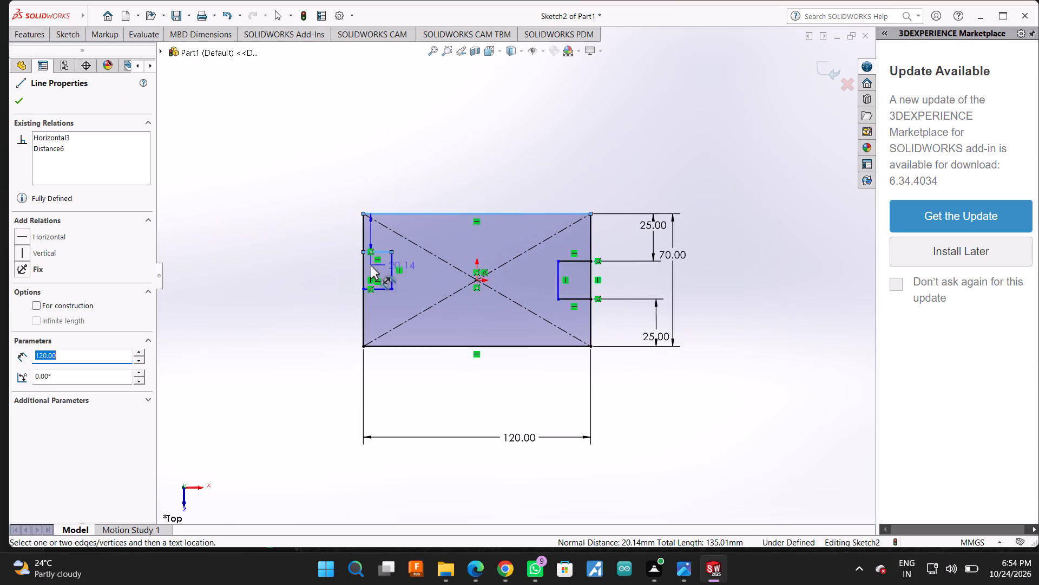
pyautogui.click(216, 232)
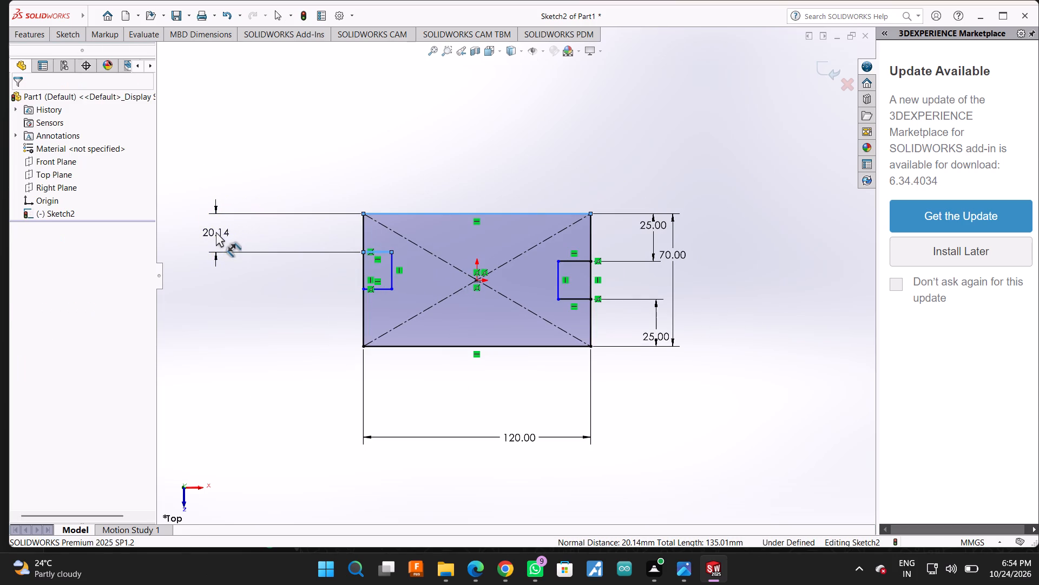
pyautogui.write('25')
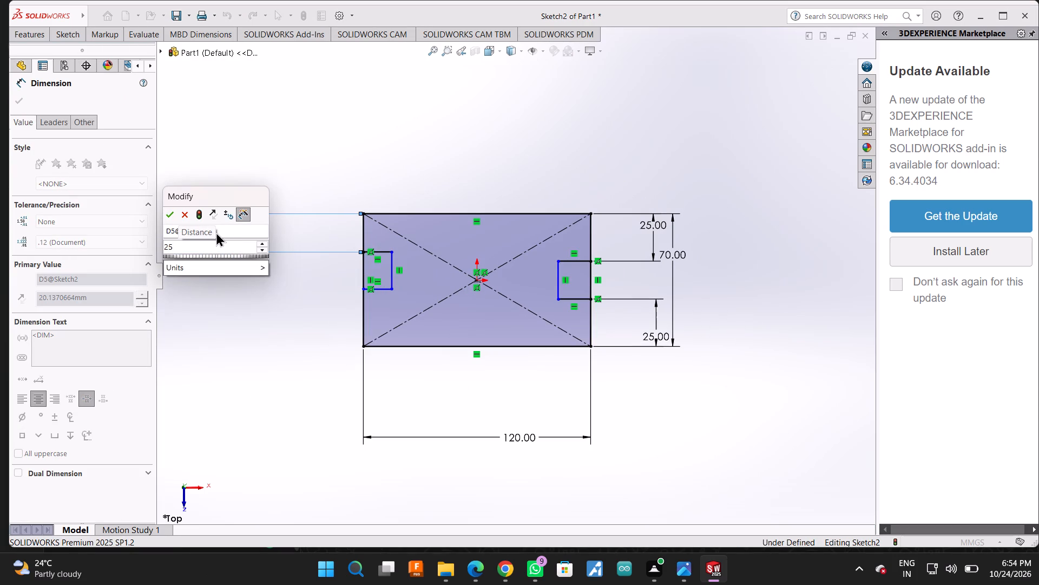
pyautogui.press('Return')
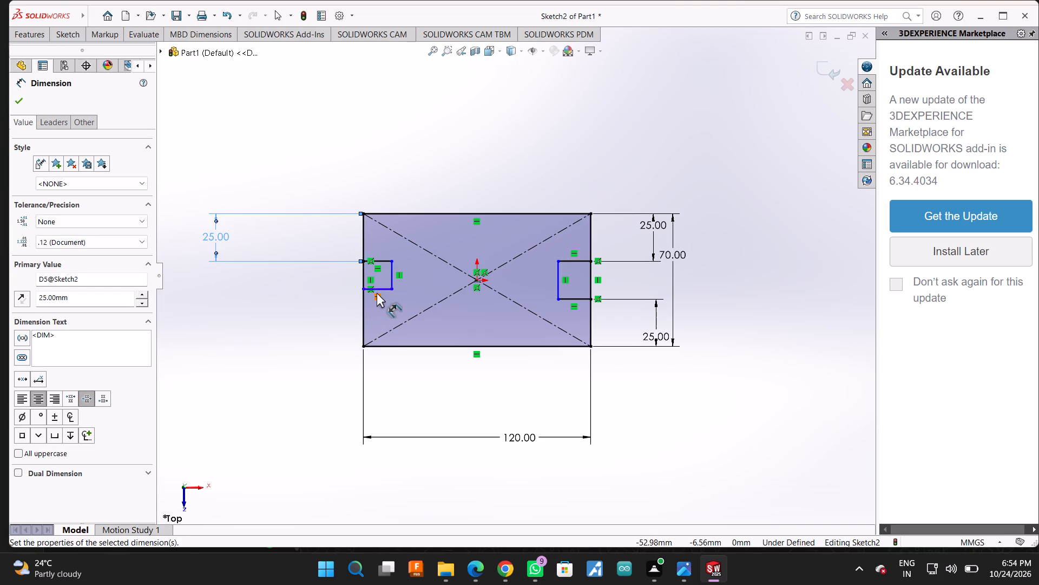
# Dimension the left notch's lower line 25 mm from the rectangle's bottom edge.
pyautogui.click(377, 292)
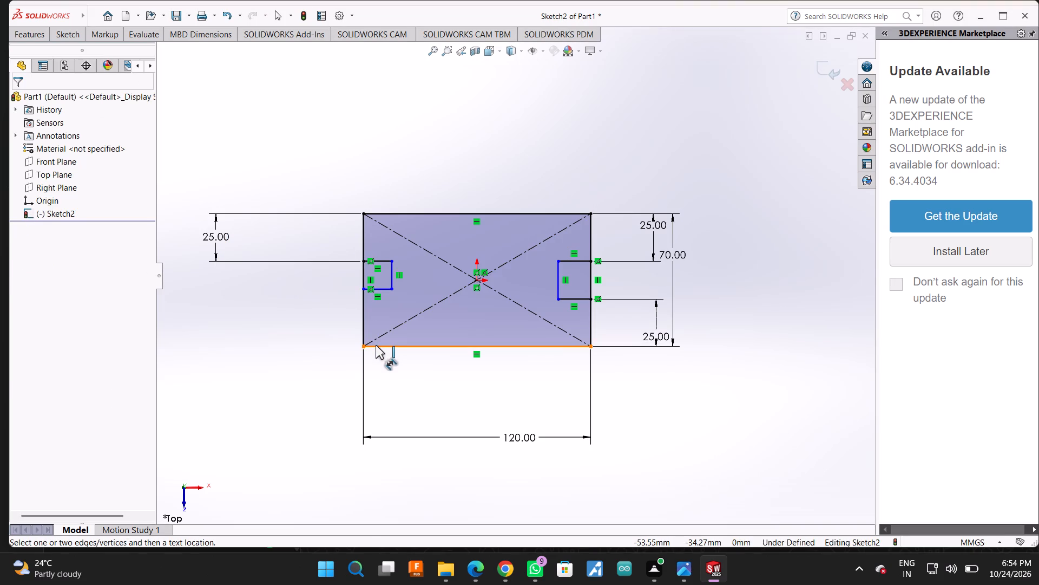
pyautogui.click(376, 345)
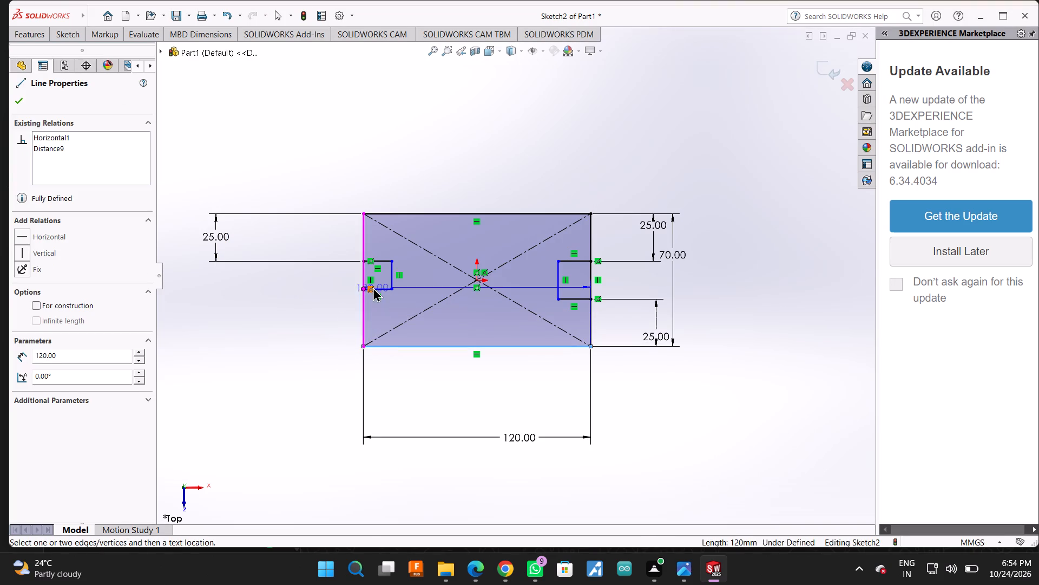
pyautogui.click(376, 287)
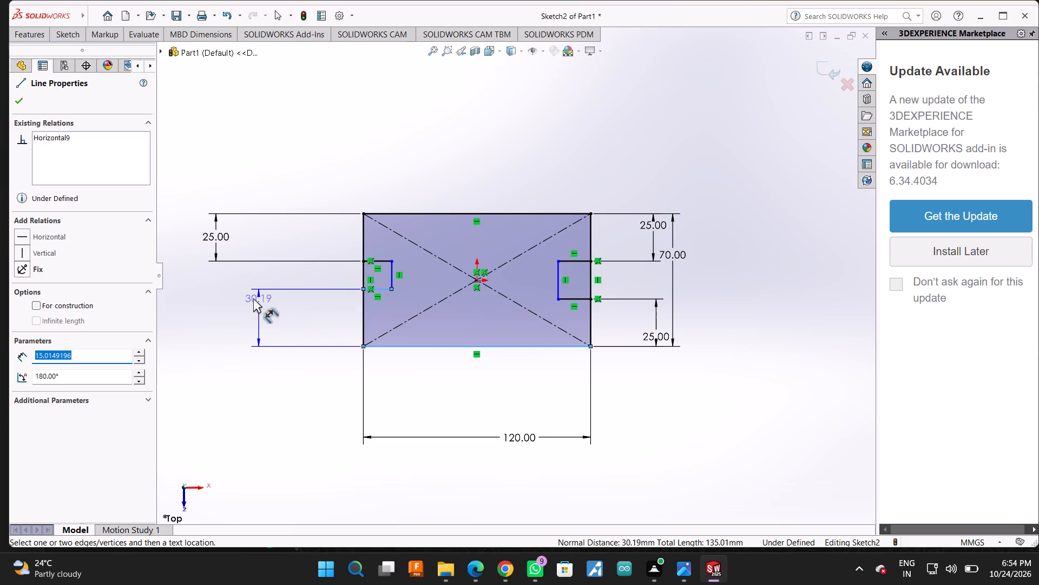
pyautogui.click(216, 296)
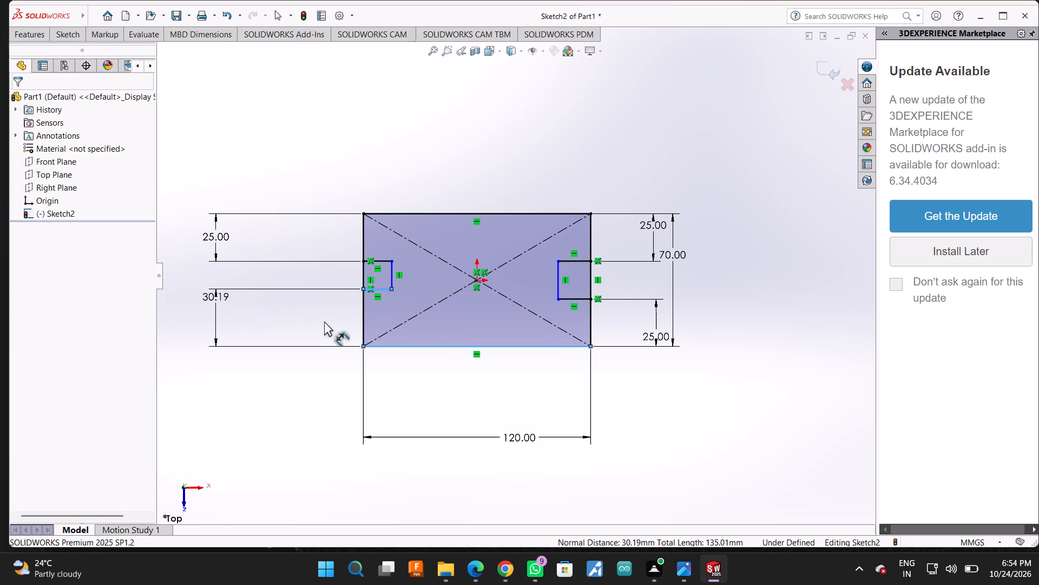
pyautogui.write('25')
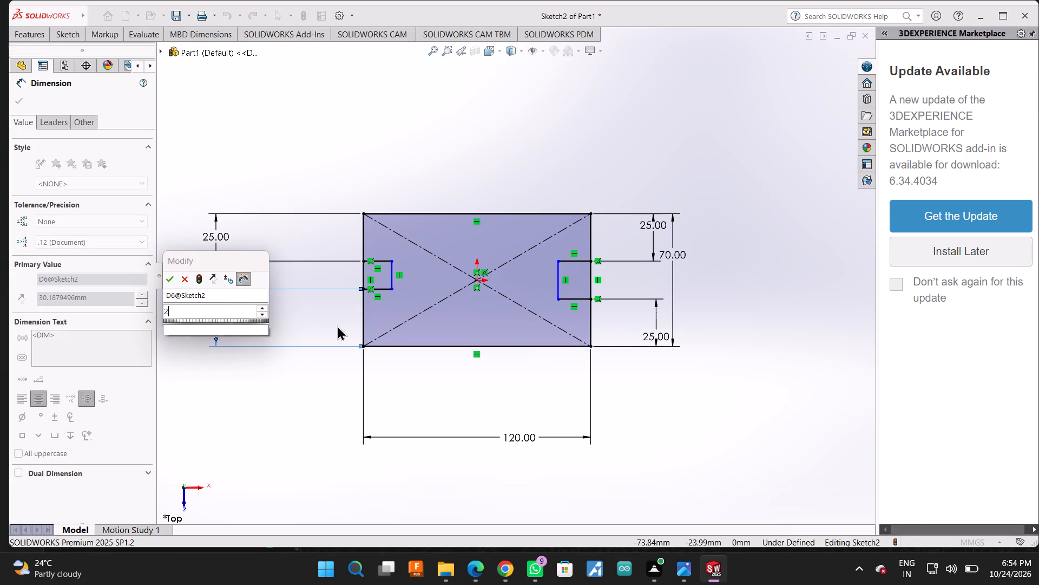
pyautogui.press('Return')
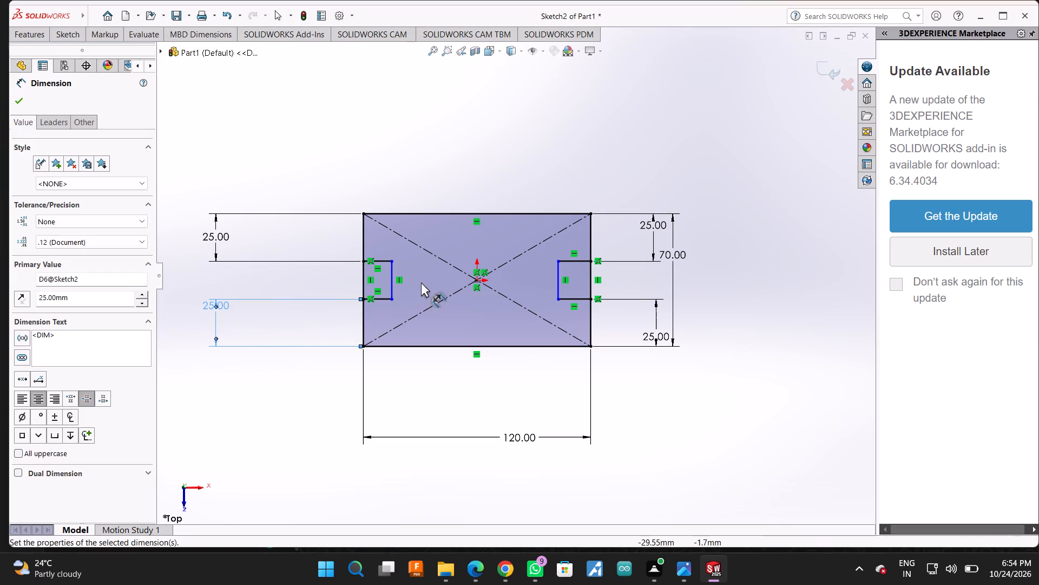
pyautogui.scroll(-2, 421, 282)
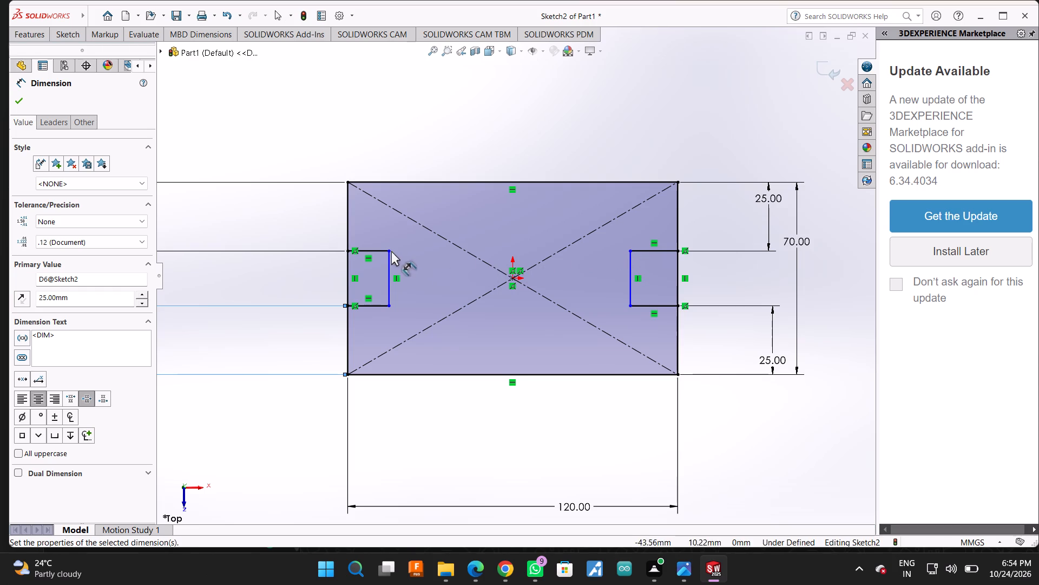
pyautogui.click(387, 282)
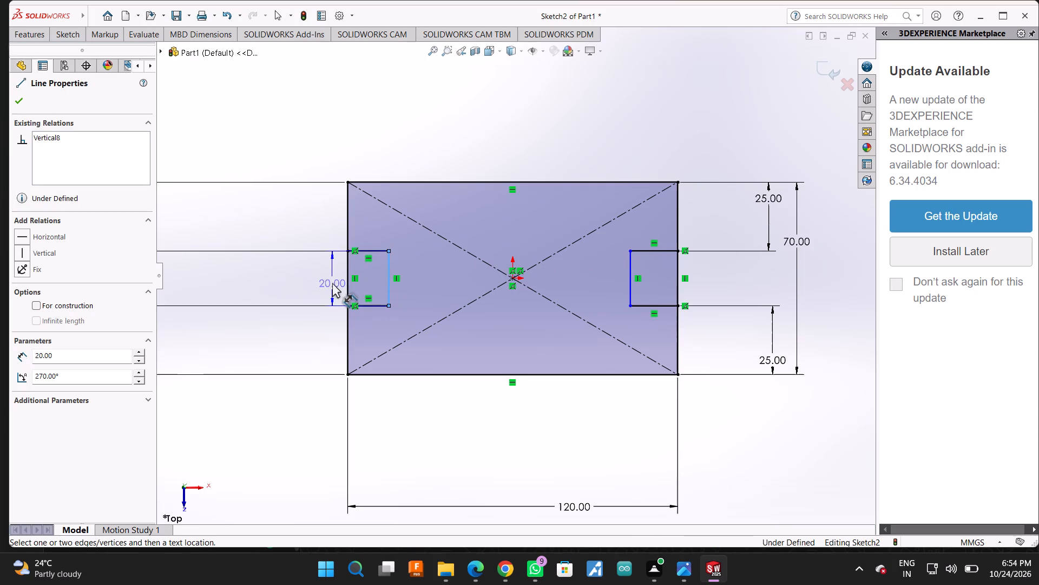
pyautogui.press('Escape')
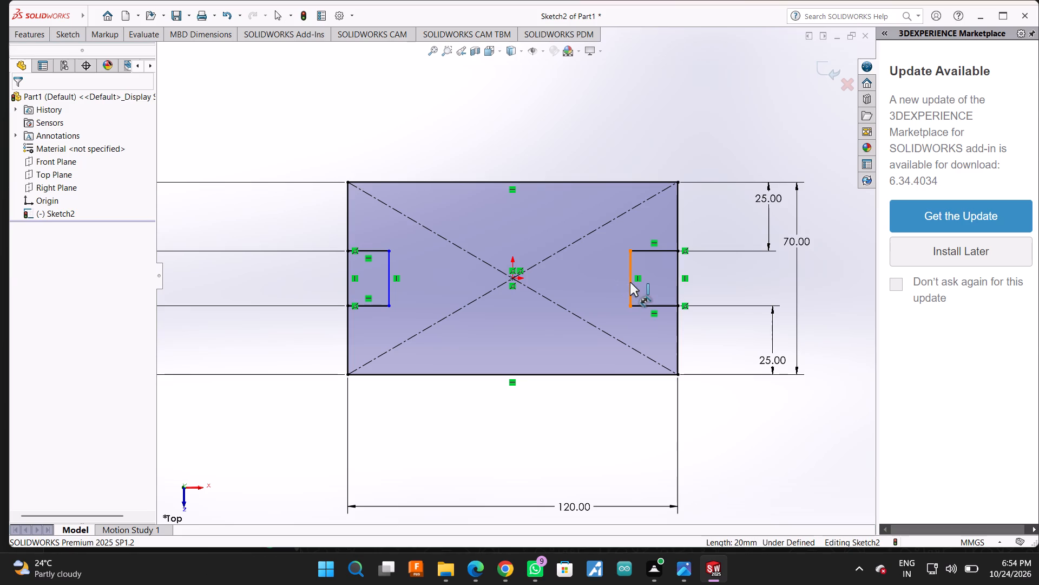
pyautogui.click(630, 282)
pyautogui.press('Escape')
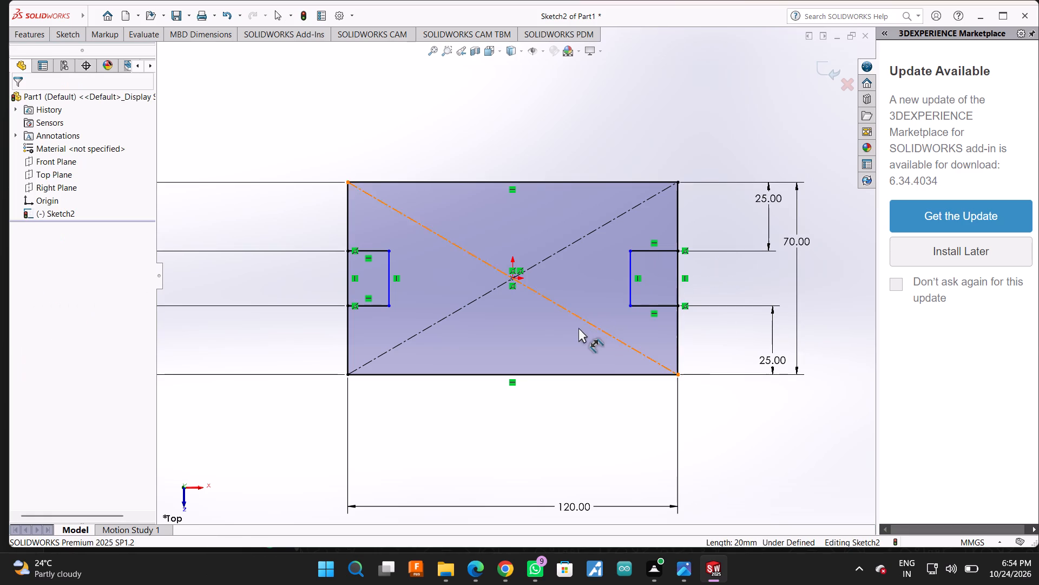
# Dimension the height of the right notch's inner vertical line as a driven dimension.
pyautogui.scroll(2, 578, 328)
pyautogui.scroll(-1, 432, 302)
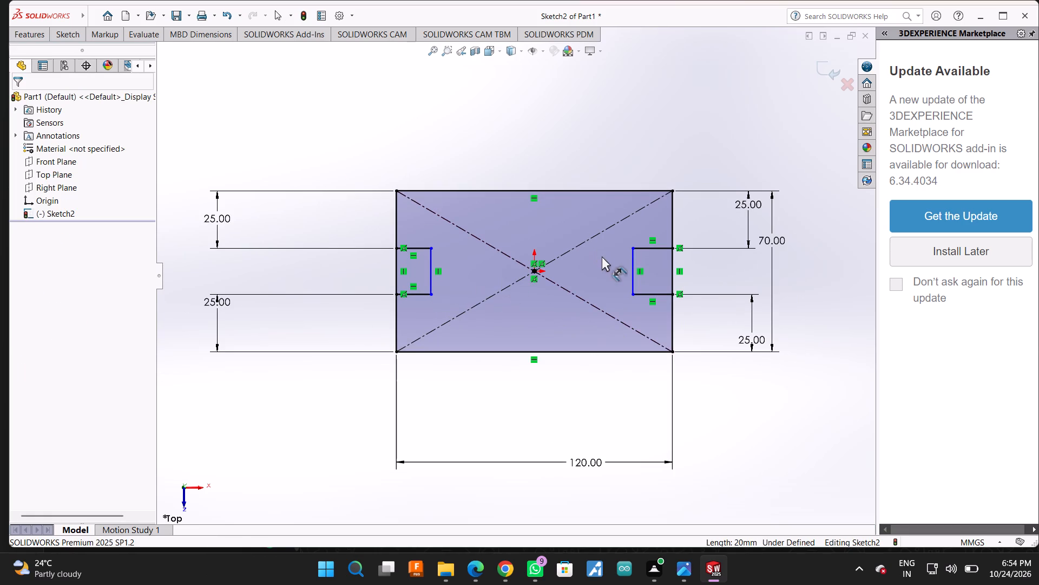
pyautogui.click(631, 278)
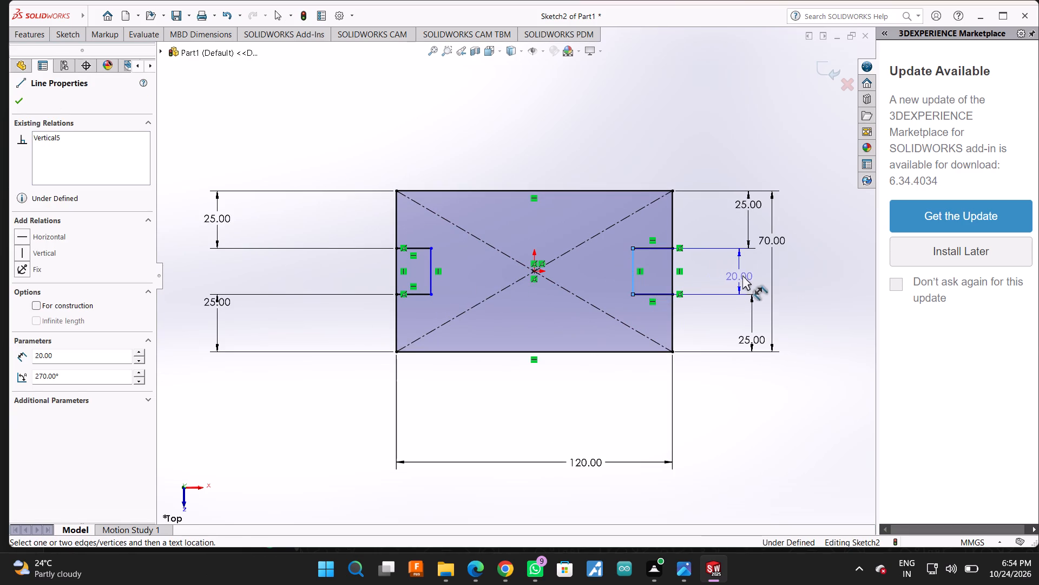
pyautogui.click(749, 274)
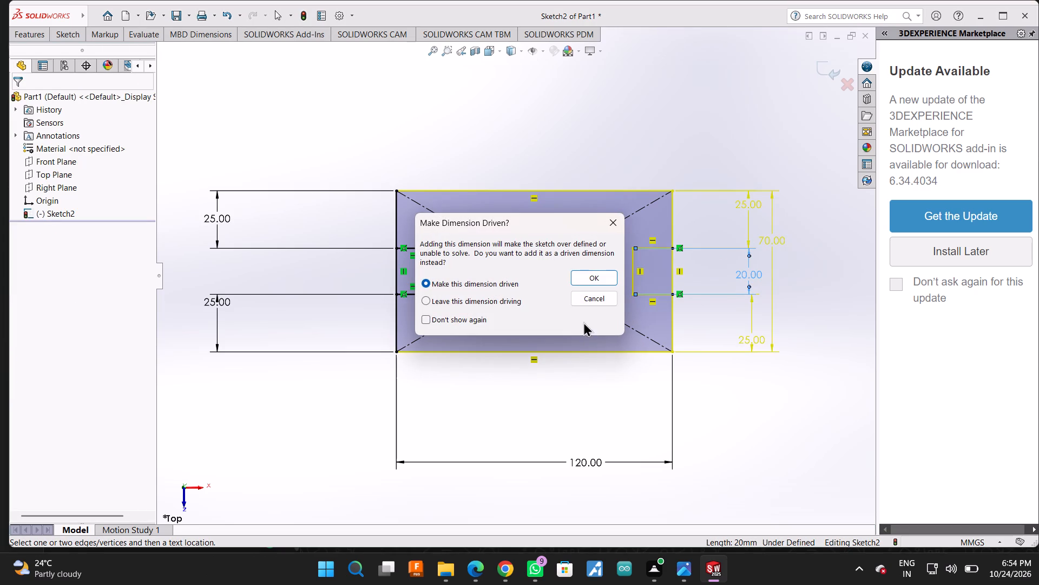
pyautogui.click(599, 278)
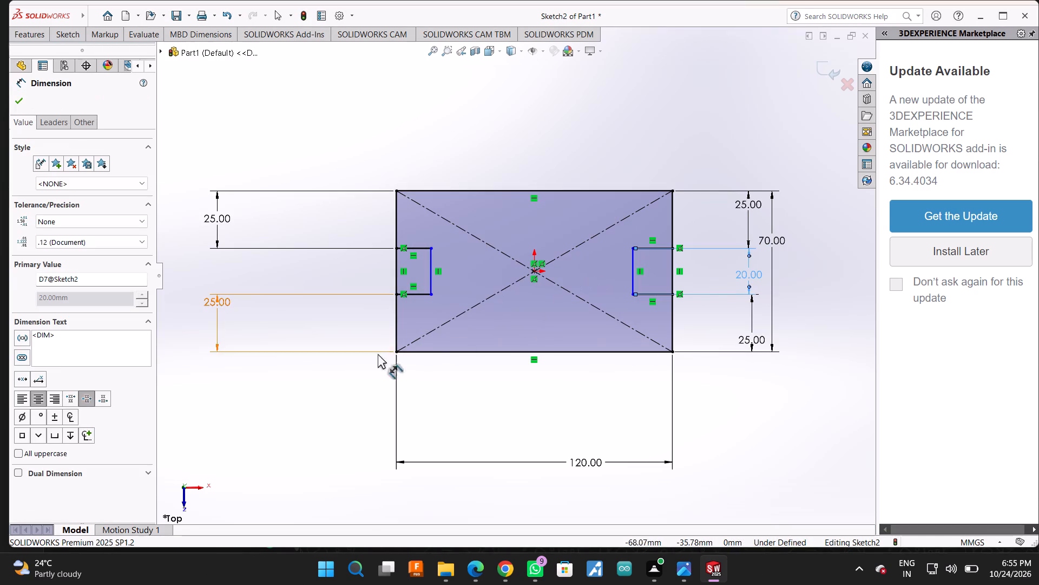
# Trim away the segments of the rectangle's left and right edges that close off the two notch openings.
pyautogui.click(71, 35)
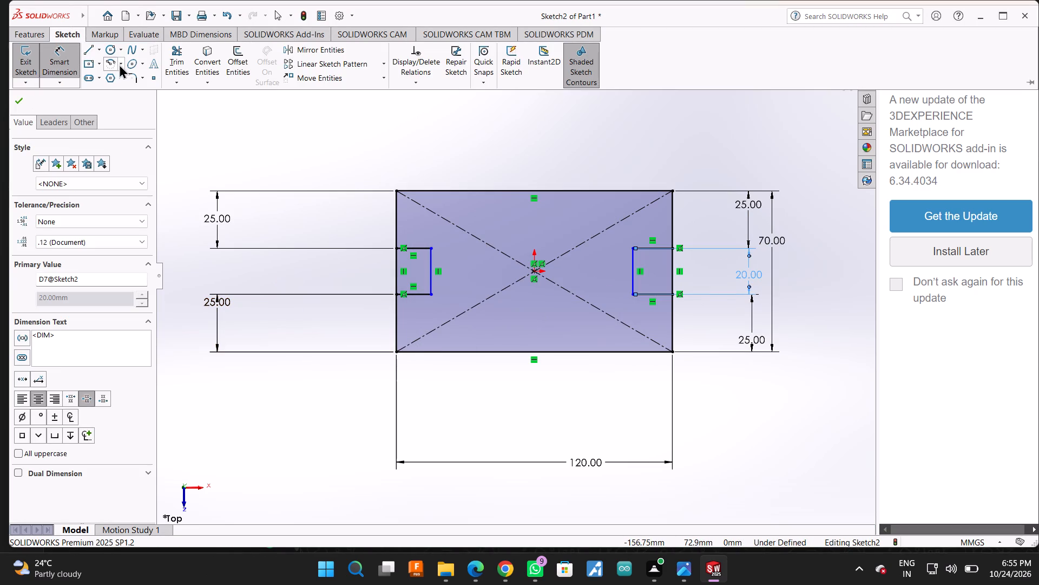
pyautogui.click(168, 50)
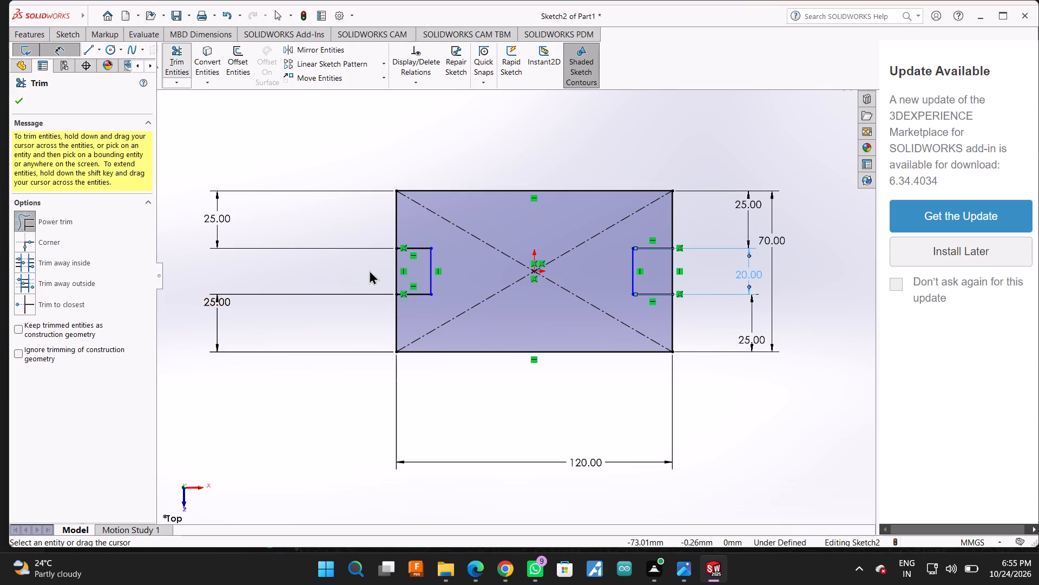
pyautogui.moveTo(402, 262); pyautogui.dragTo(383, 264)
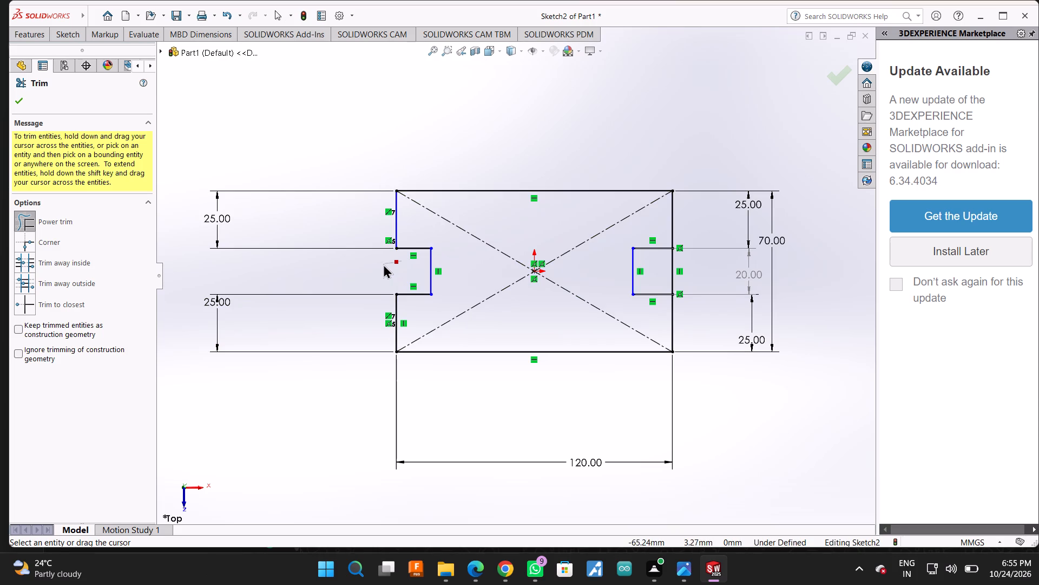
pyautogui.moveTo(383, 264); pyautogui.dragTo(383, 264)
pyautogui.moveTo(659, 263); pyautogui.dragTo(685, 279)
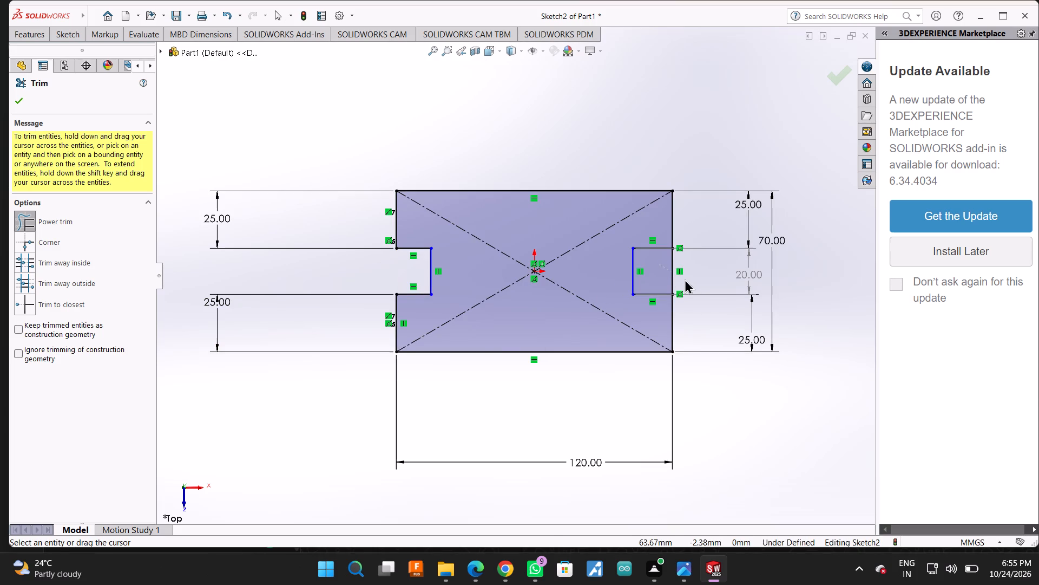
pyautogui.moveTo(685, 279); pyautogui.dragTo(696, 278)
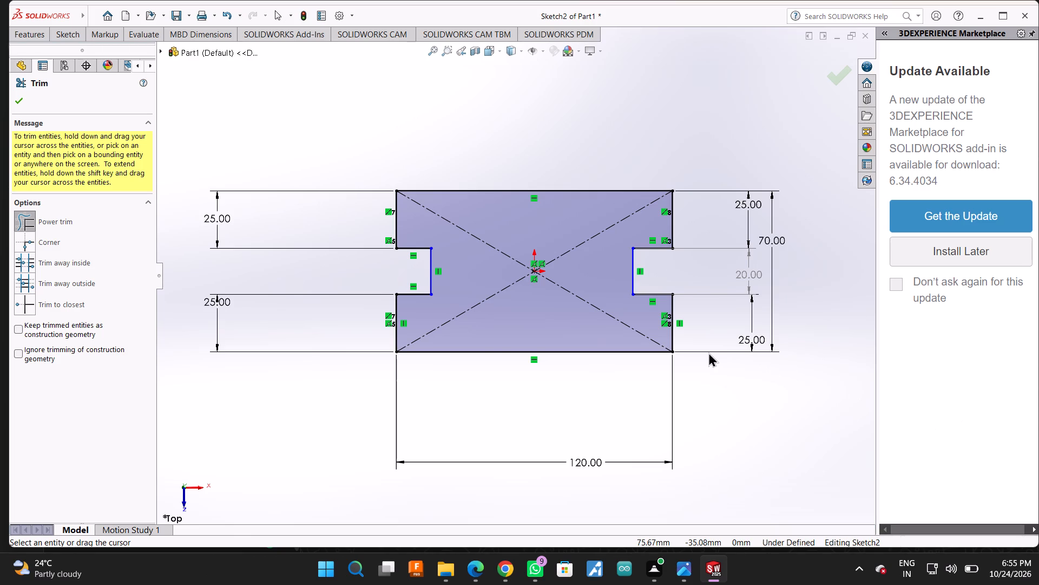
pyautogui.click(27, 102)
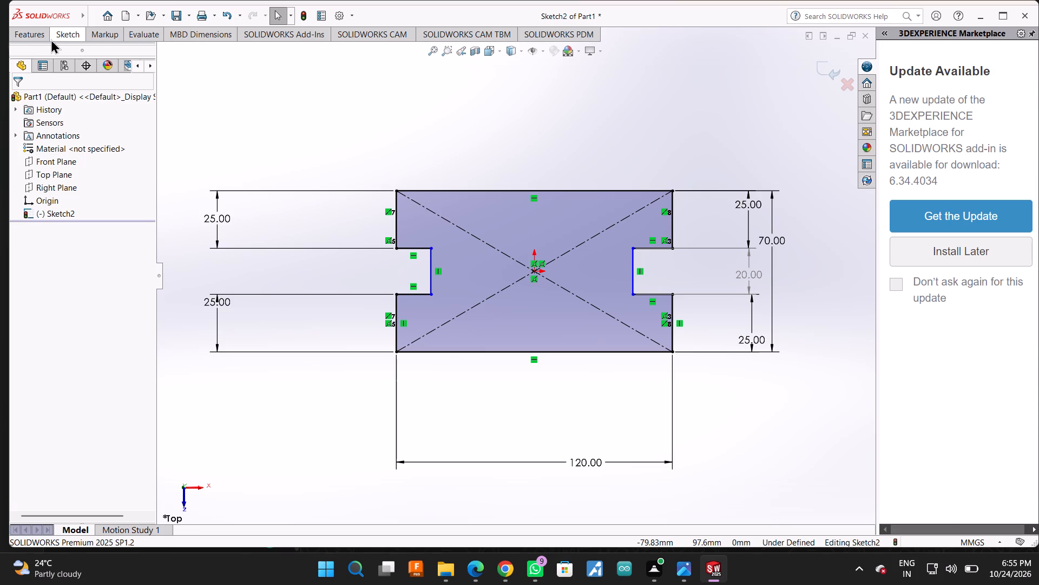
# Extrude the notched profile as a blind boss 10 mm from the sketch plane.
pyautogui.click(37, 38)
pyautogui.click(37, 58)
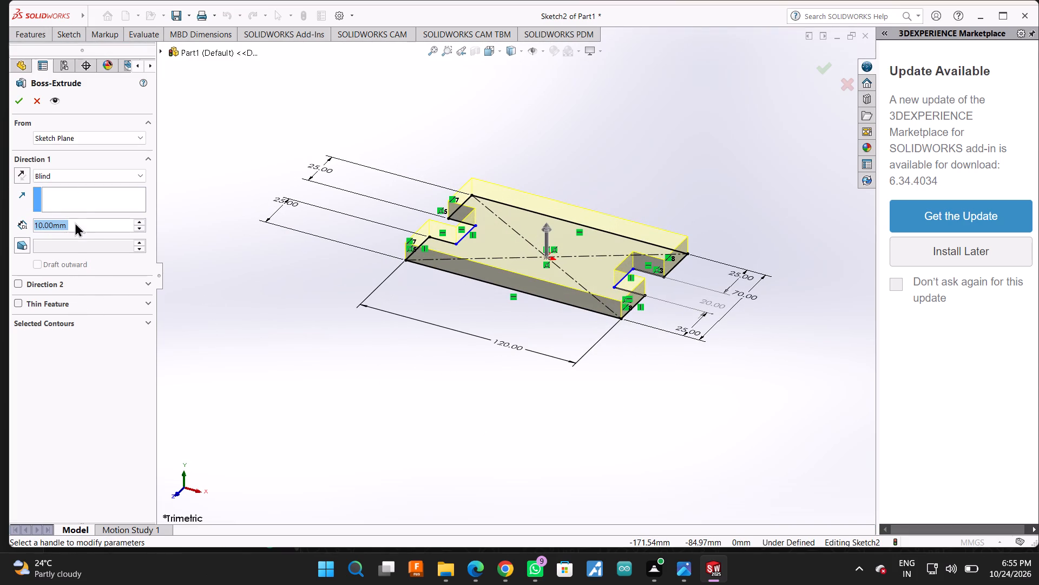
pyautogui.click(17, 103)
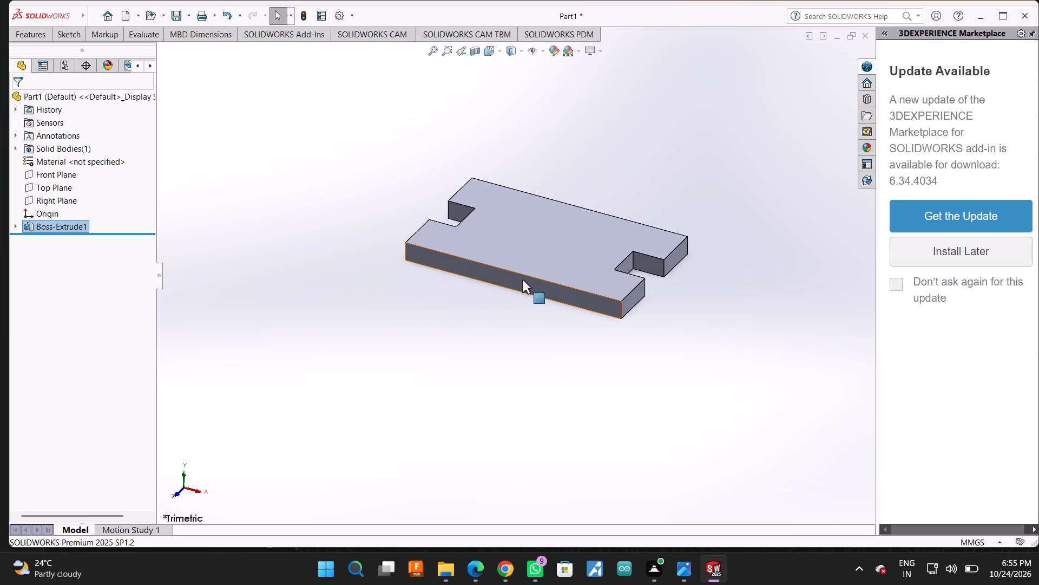
# Collapse the 3DEXPERIENCE Marketplace pane to widen the modelling area, and clear the selection of the extrusion.
pyautogui.moveTo(877, 340); pyautogui.dragTo(1018, 327)
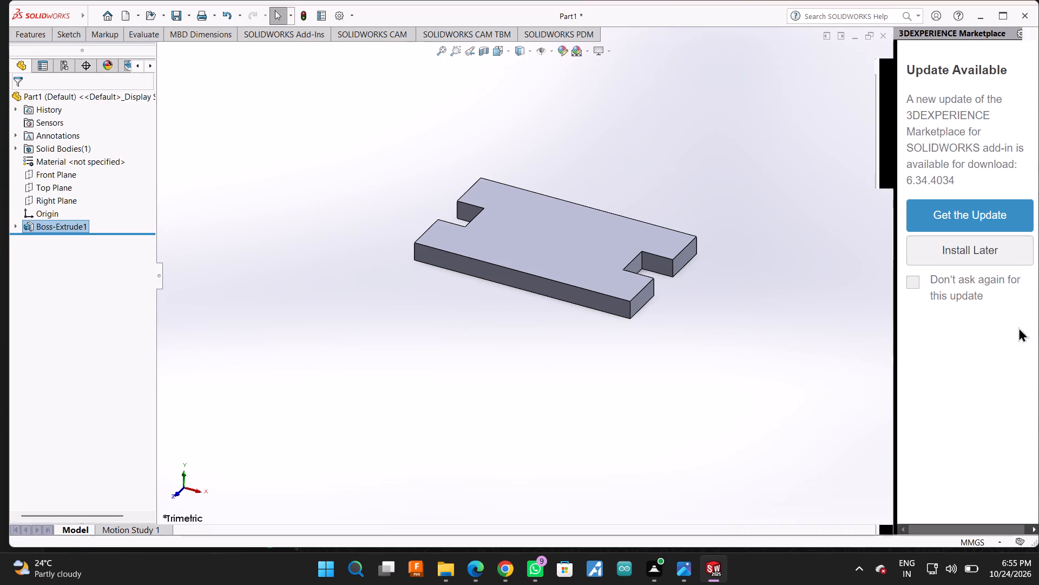
pyautogui.moveTo(1018, 327); pyautogui.dragTo(1038, 326)
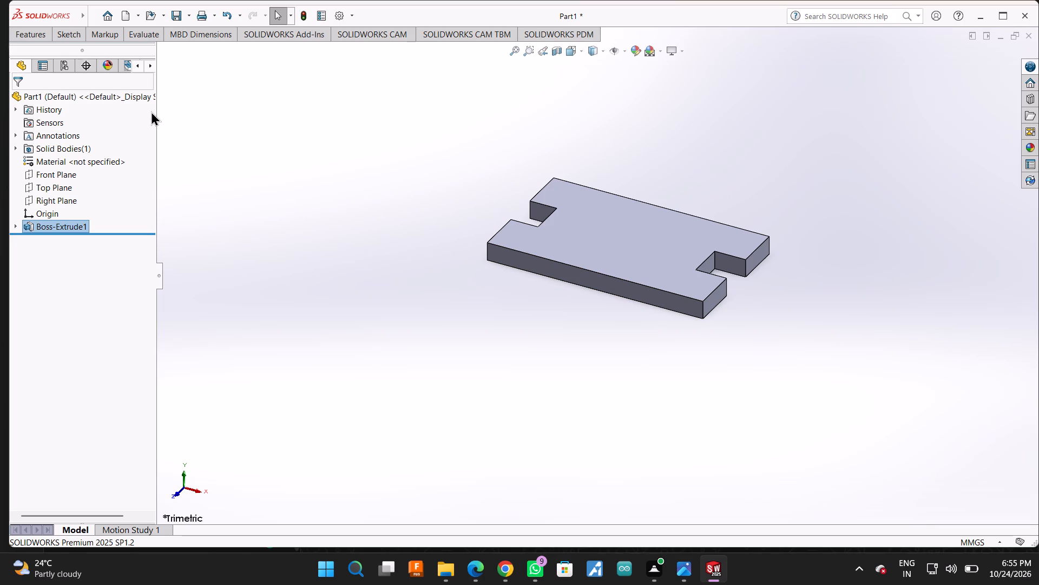
pyautogui.press('Escape')
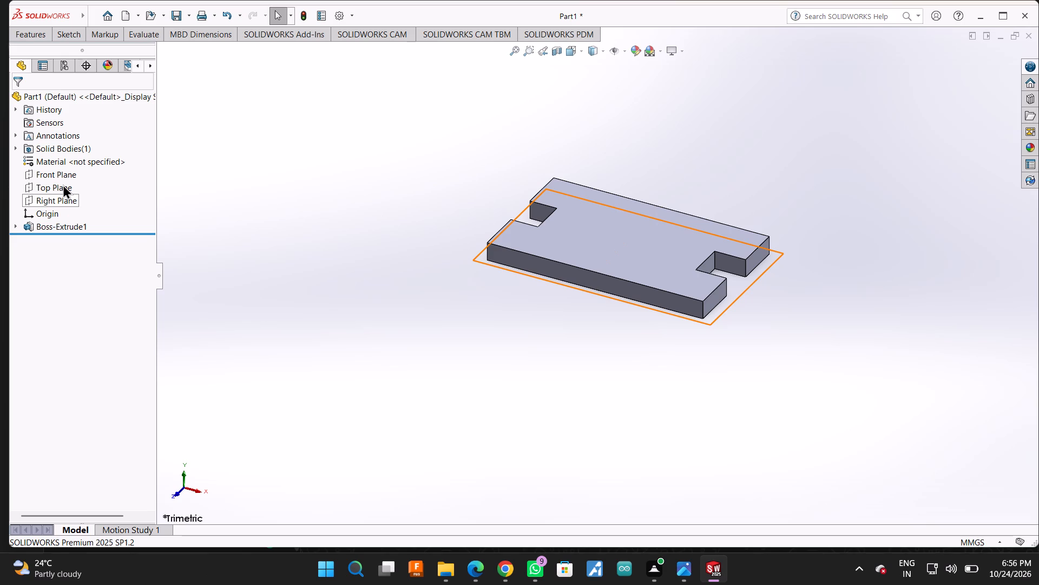
# Open a new sketch on the Front Plane, viewed normal to the plane, by starting the Line tool.
pyautogui.click(63, 180)
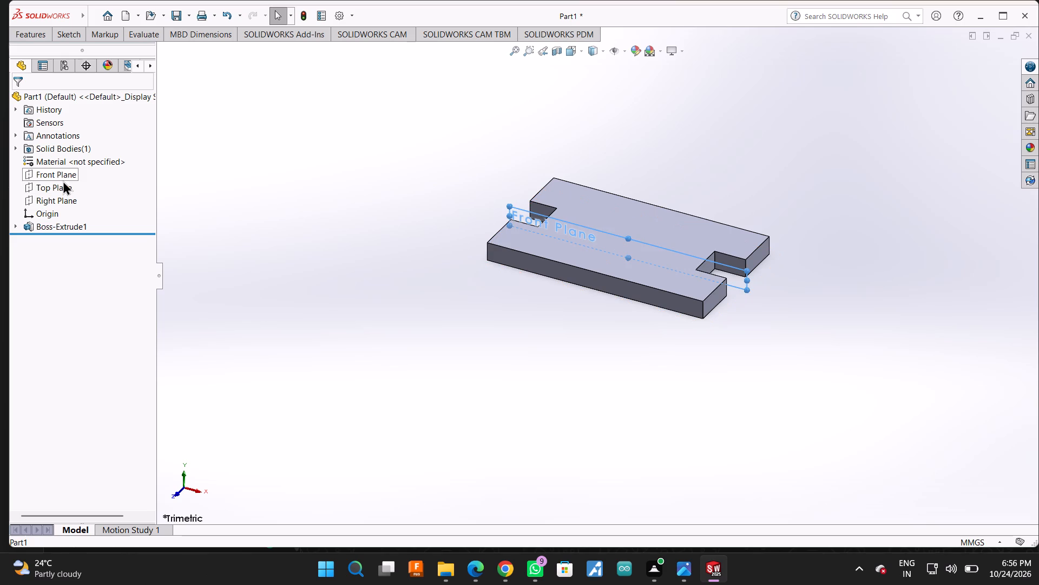
pyautogui.scroll(-3, 742, 251)
pyautogui.scroll(-2, 666, 296)
pyautogui.scroll(-1, 641, 340)
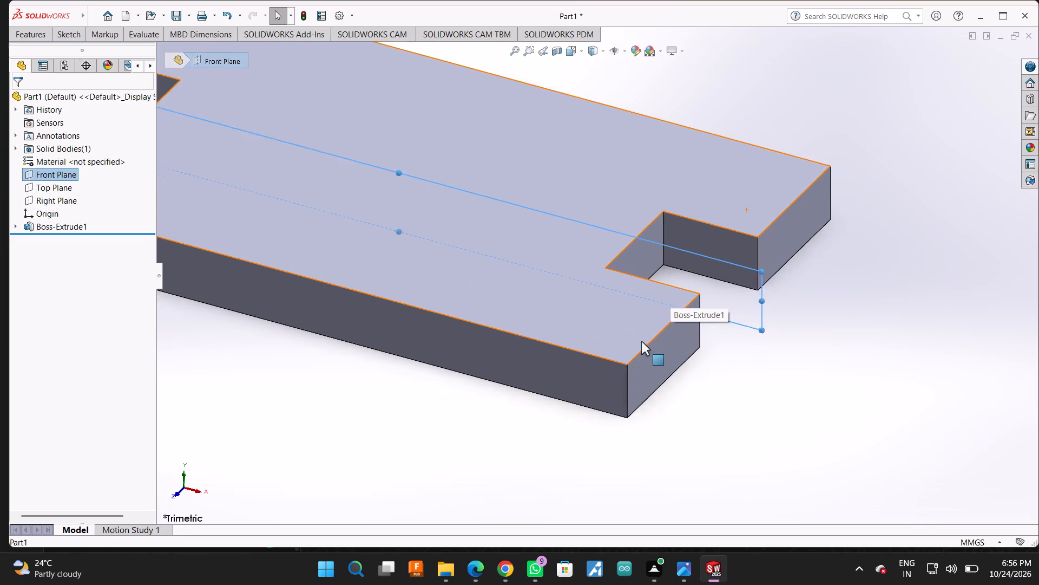
pyautogui.scroll(-3, 641, 341)
pyautogui.scroll(6, 641, 341)
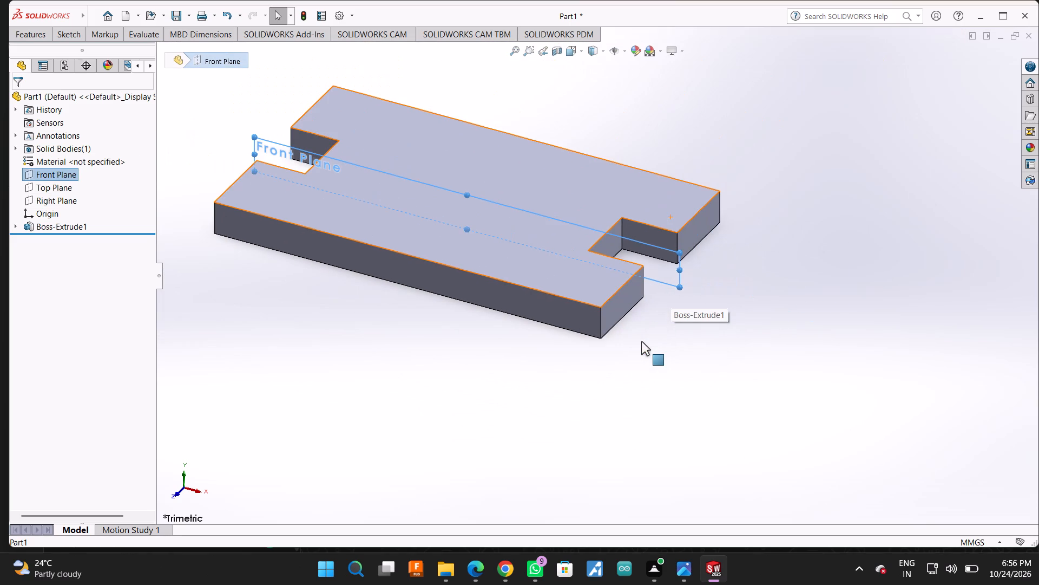
pyautogui.moveTo(725, 90); pyautogui.dragTo(696, 213, button='middle')
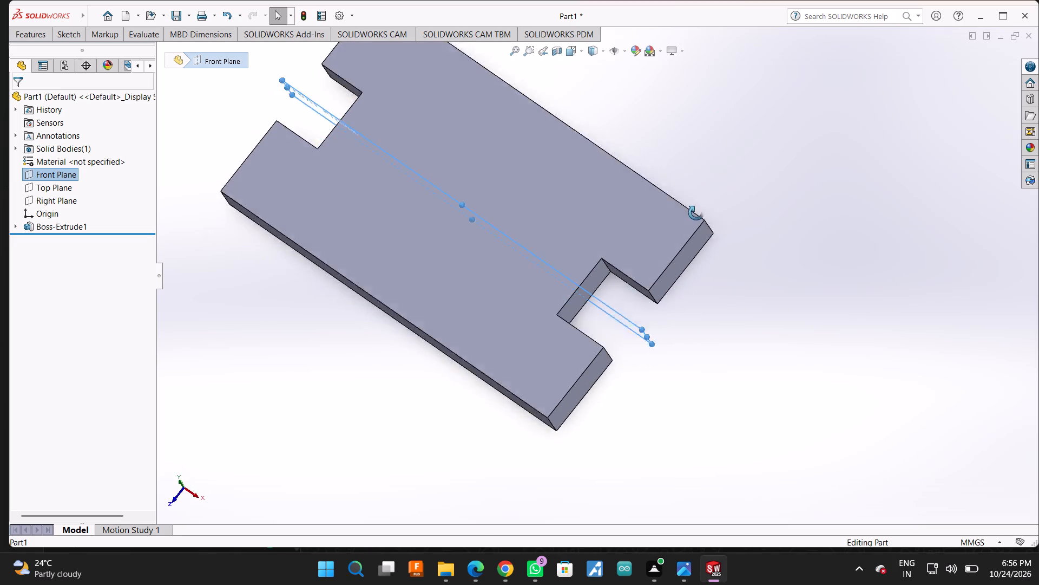
pyautogui.moveTo(696, 213); pyautogui.dragTo(751, 106, button='middle')
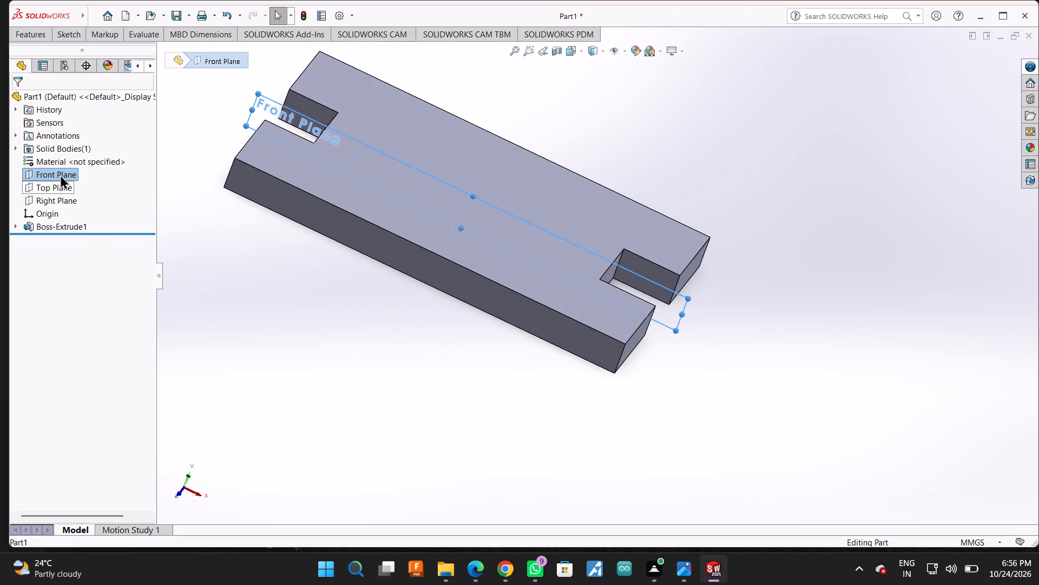
pyautogui.rightClick(75, 171)
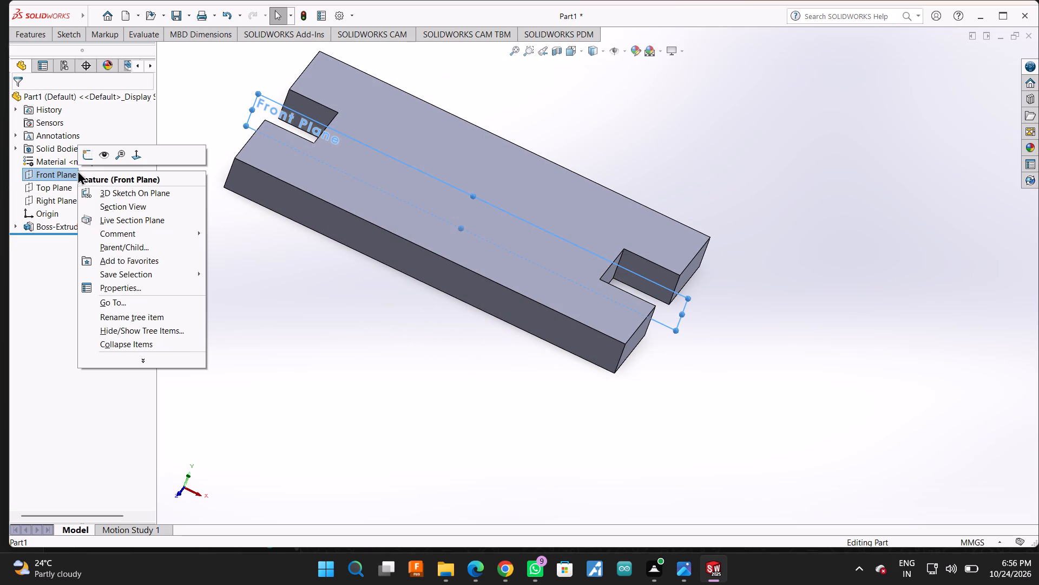
pyautogui.click(140, 155)
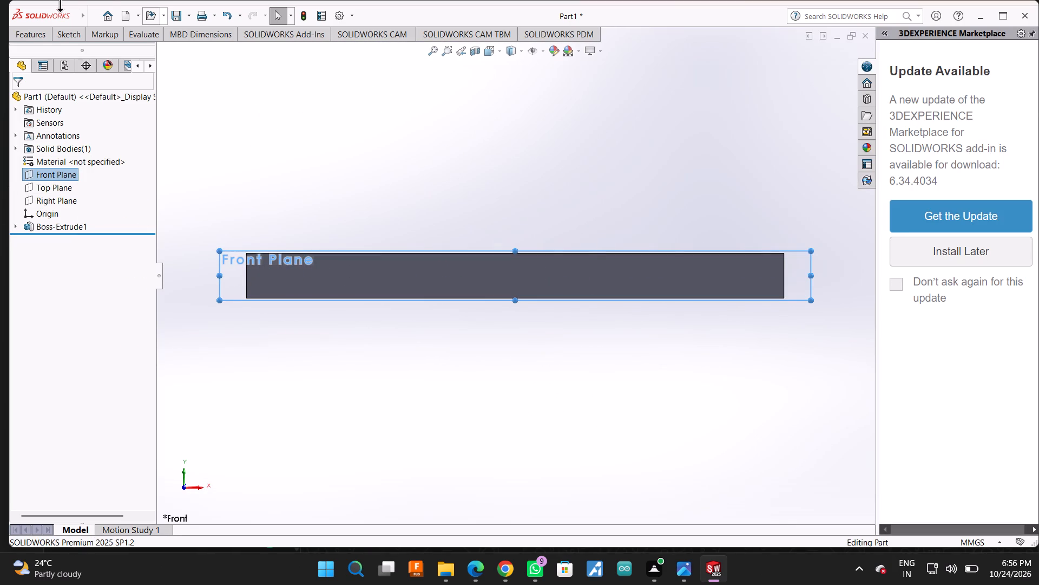
pyautogui.click(63, 34)
pyautogui.click(83, 49)
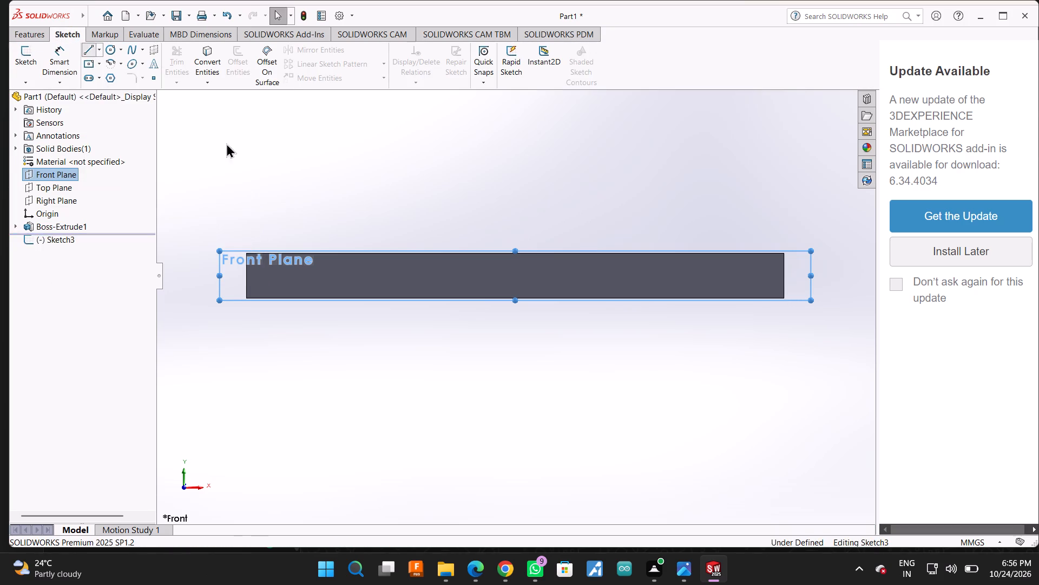
# Sketch a circle of about 15.1 mm radius on the plate's top edge, centred directly above the origin.
pyautogui.scroll(-4, 525, 251)
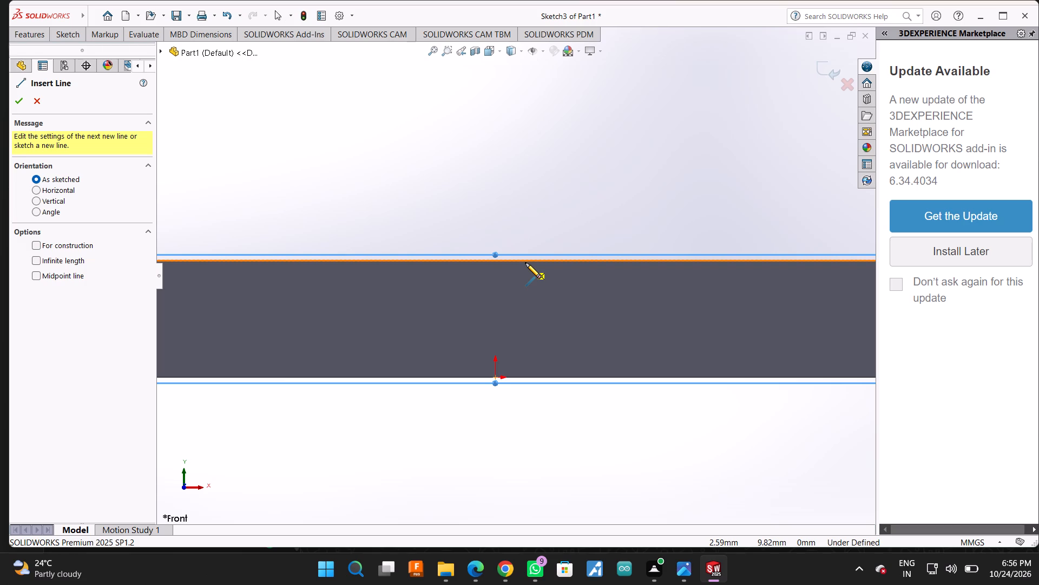
pyautogui.scroll(1, 507, 259)
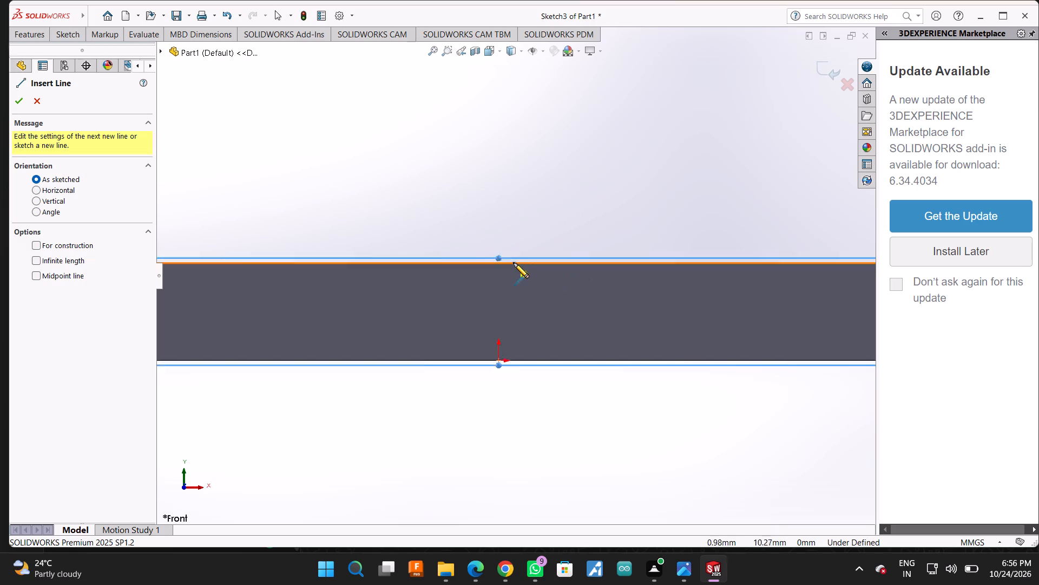
pyautogui.scroll(2, 514, 263)
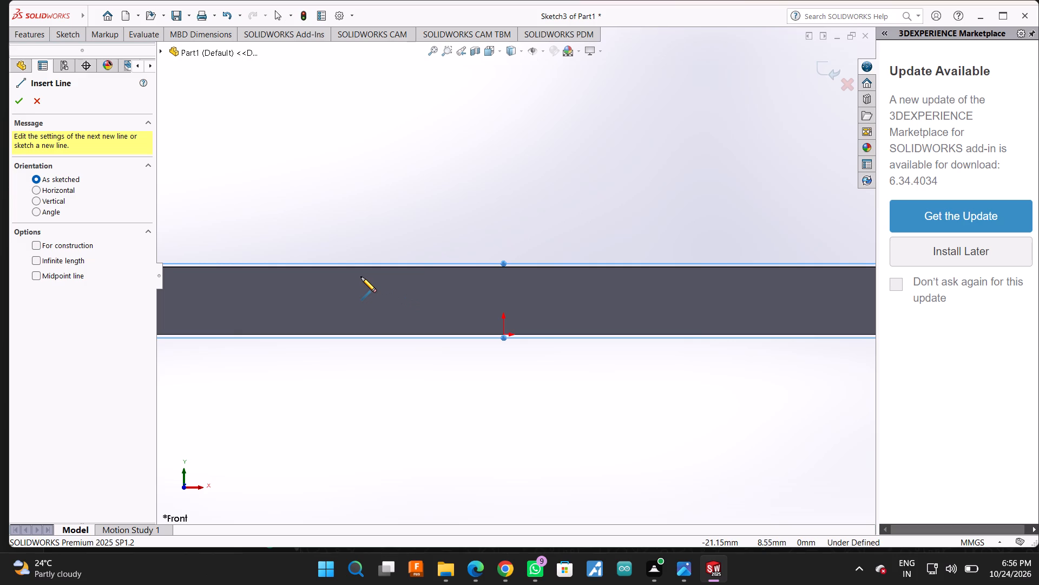
pyautogui.scroll(2, 361, 277)
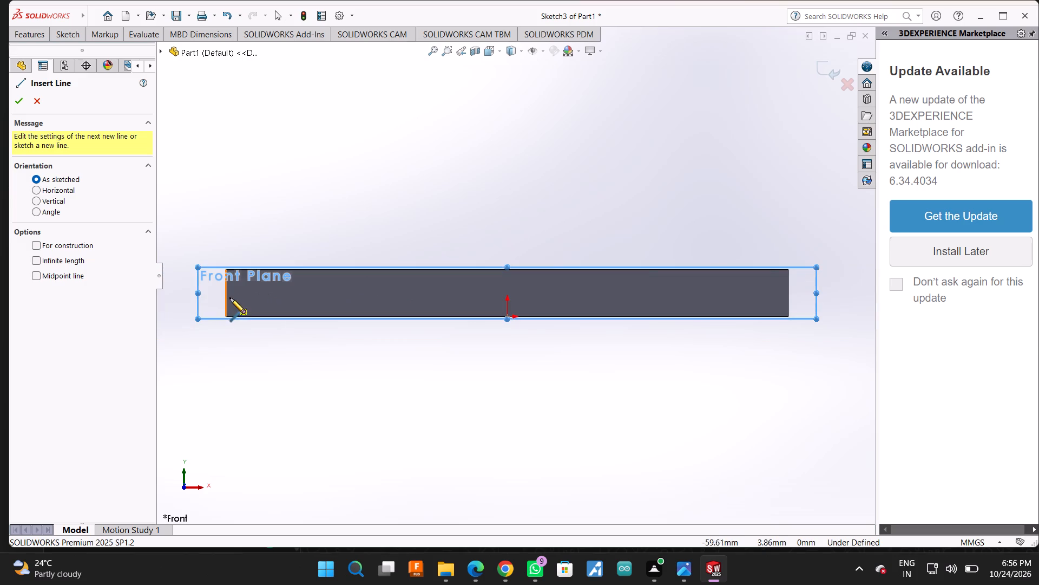
pyautogui.scroll(-3, 512, 318)
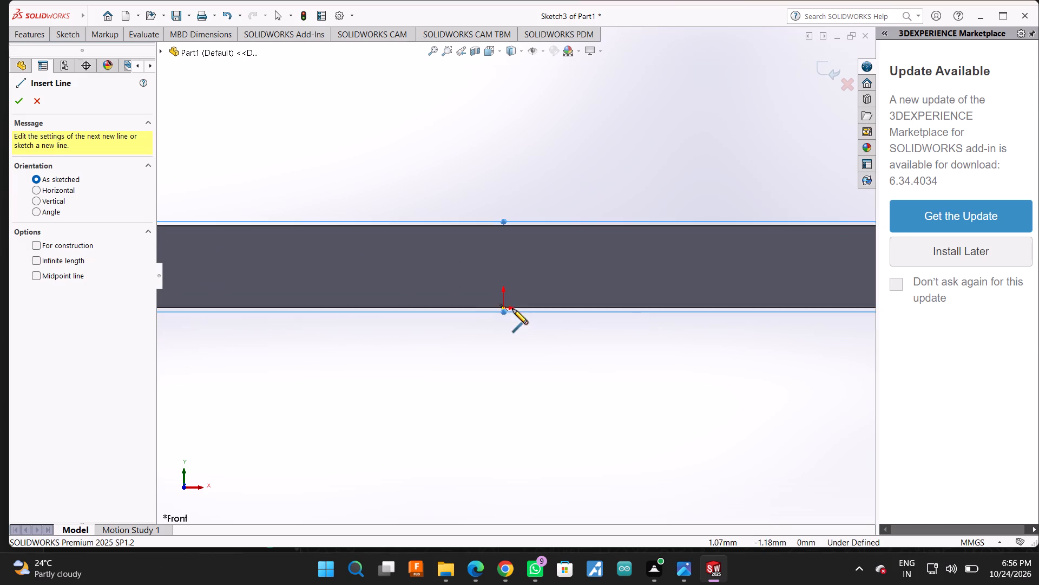
pyautogui.scroll(-5, 508, 310)
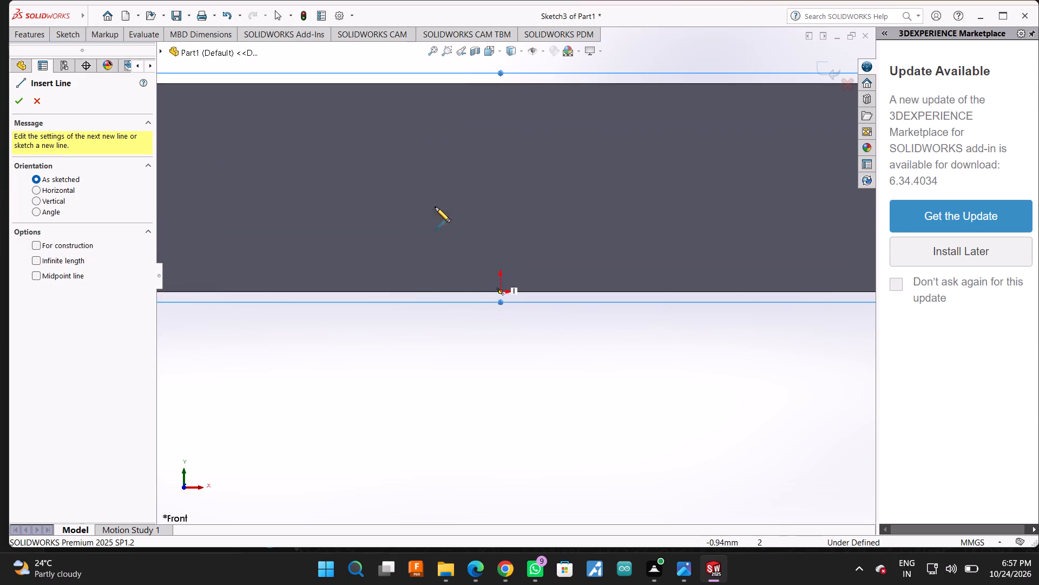
pyautogui.click(60, 35)
pyautogui.click(107, 43)
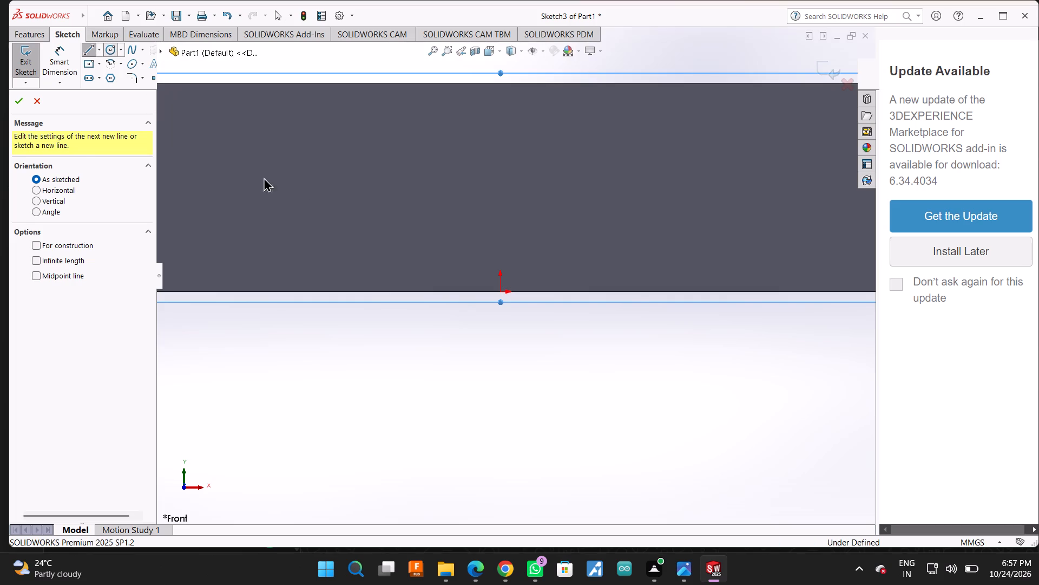
pyautogui.scroll(2, 490, 240)
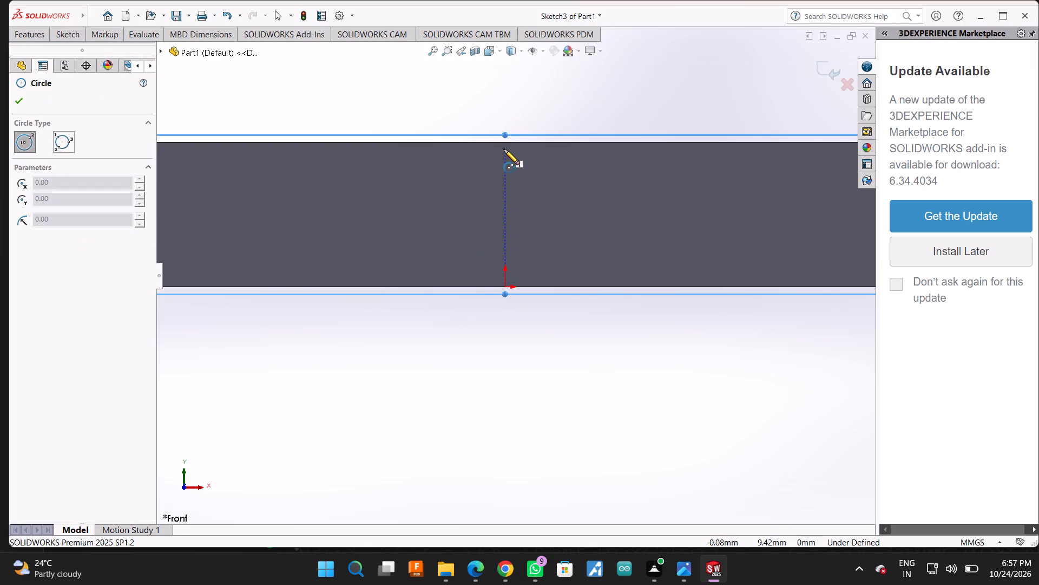
pyautogui.click(505, 145)
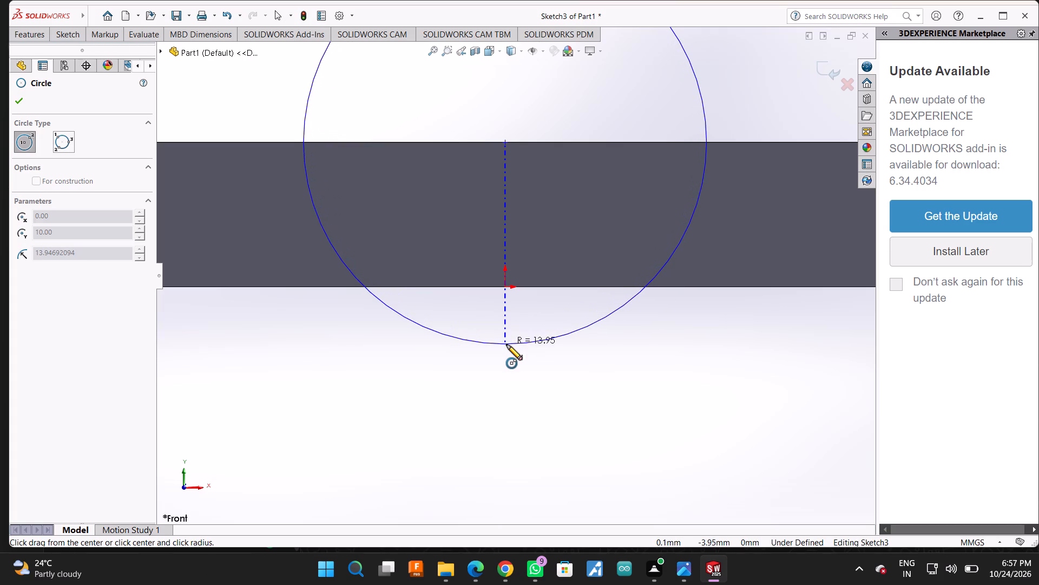
pyautogui.scroll(2, 507, 344)
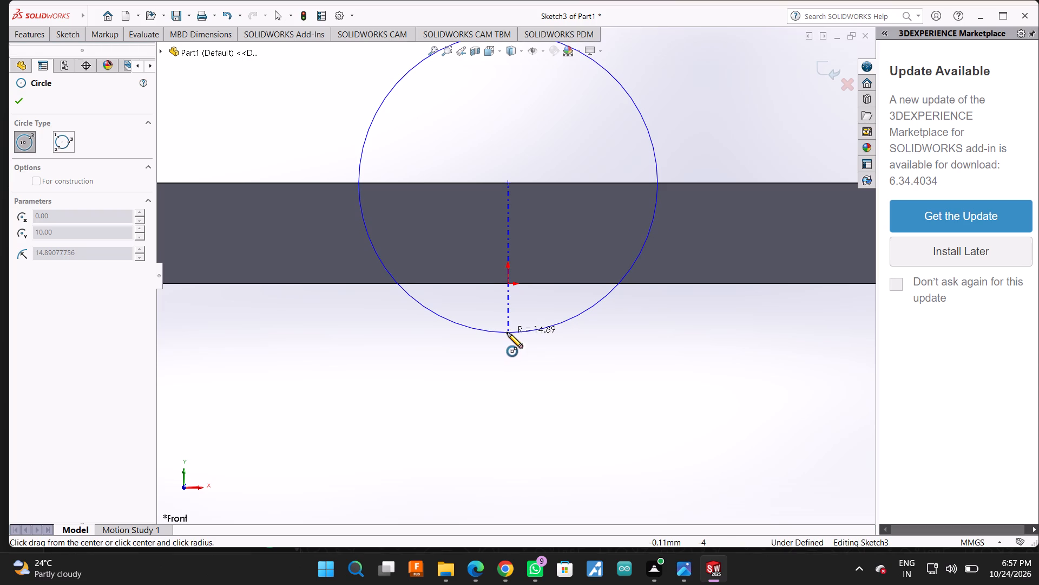
pyautogui.click(507, 335)
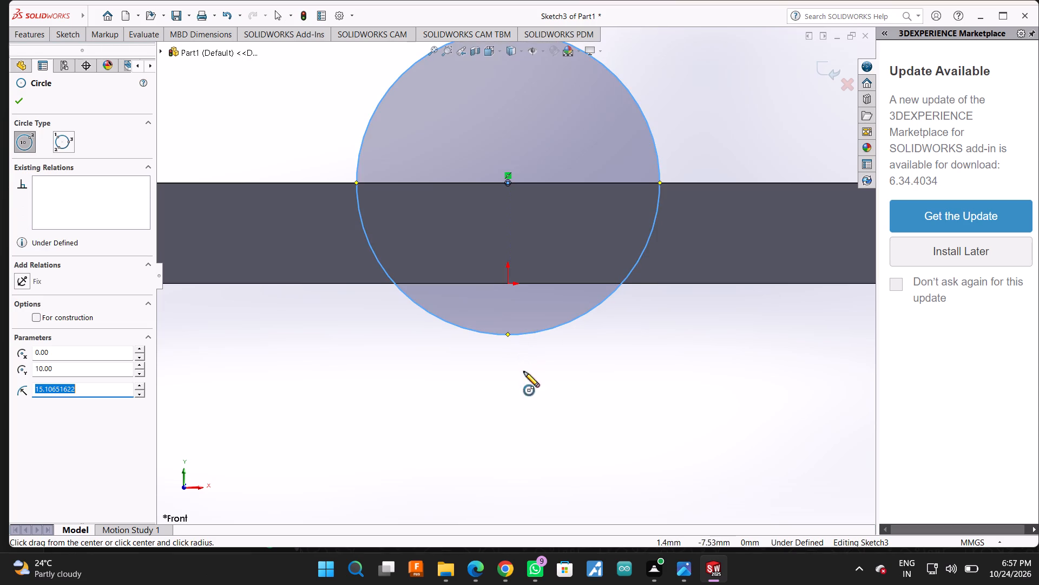
# Start the Line tool for a line from the plate's top edge, just left of the circle.
pyautogui.scroll(4, 532, 380)
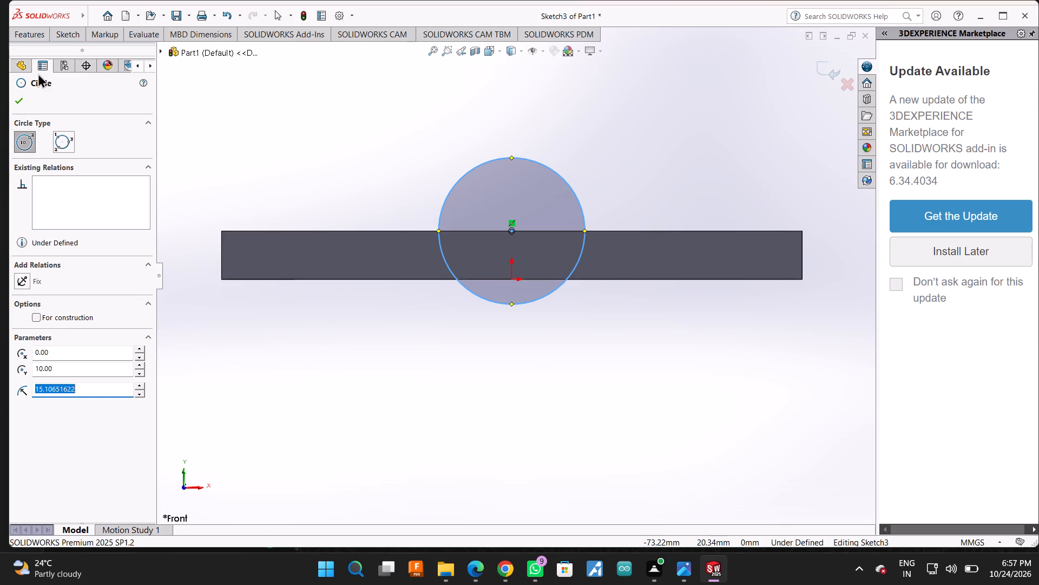
pyautogui.click(67, 37)
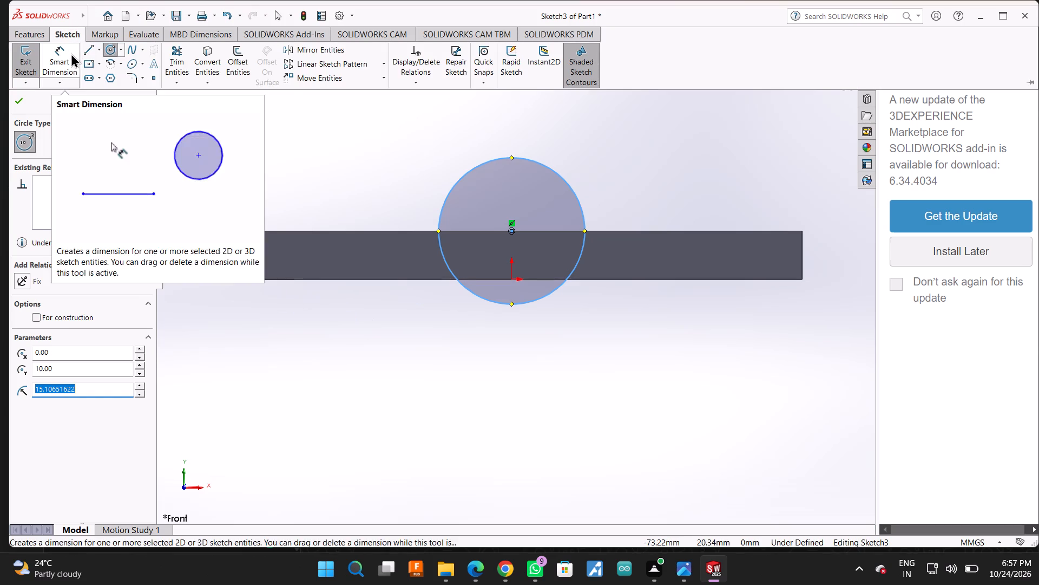
pyautogui.click(90, 48)
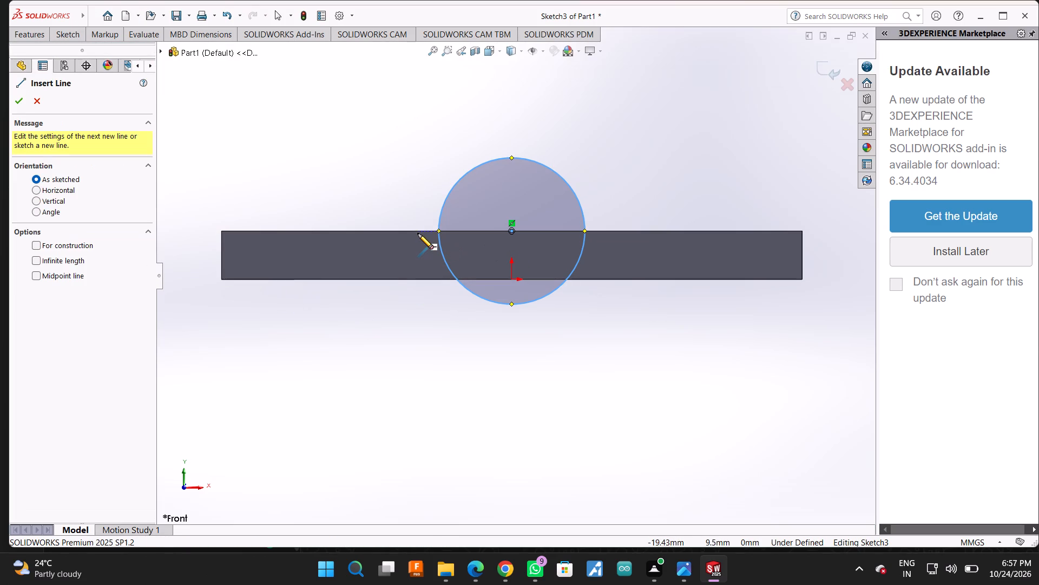
pyautogui.scroll(-4, 416, 233)
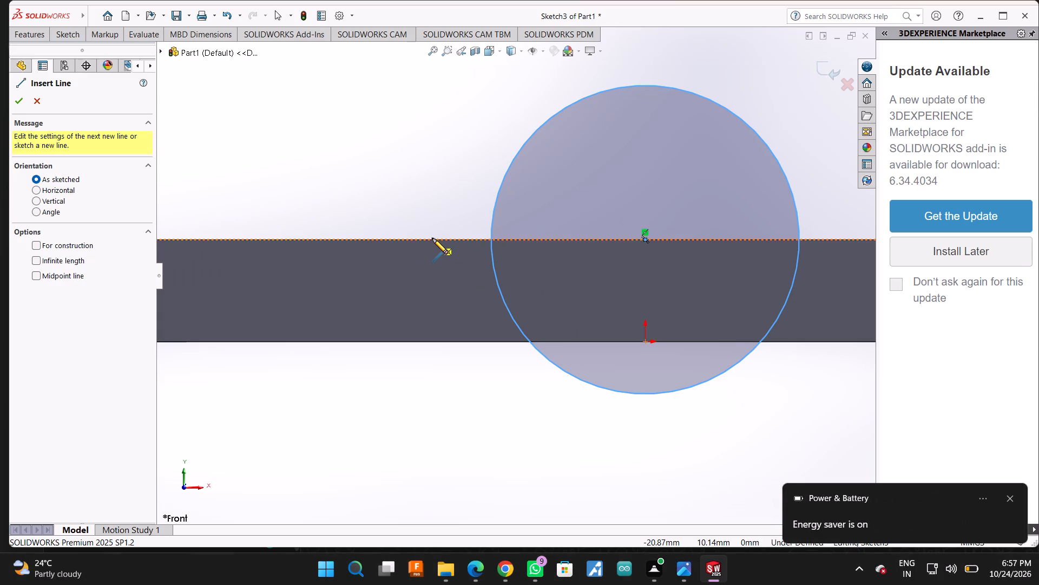
pyautogui.press('F5')
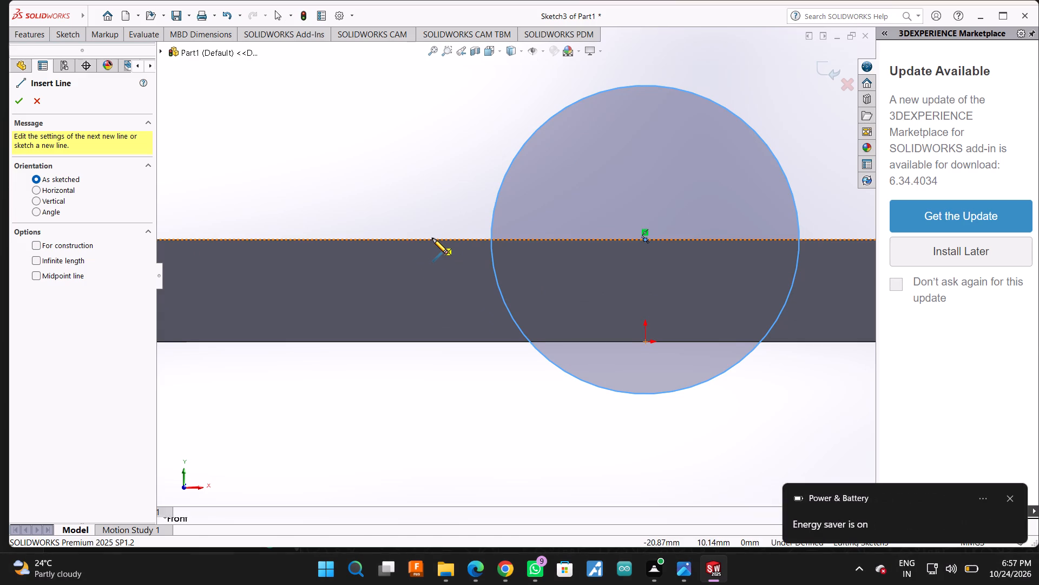
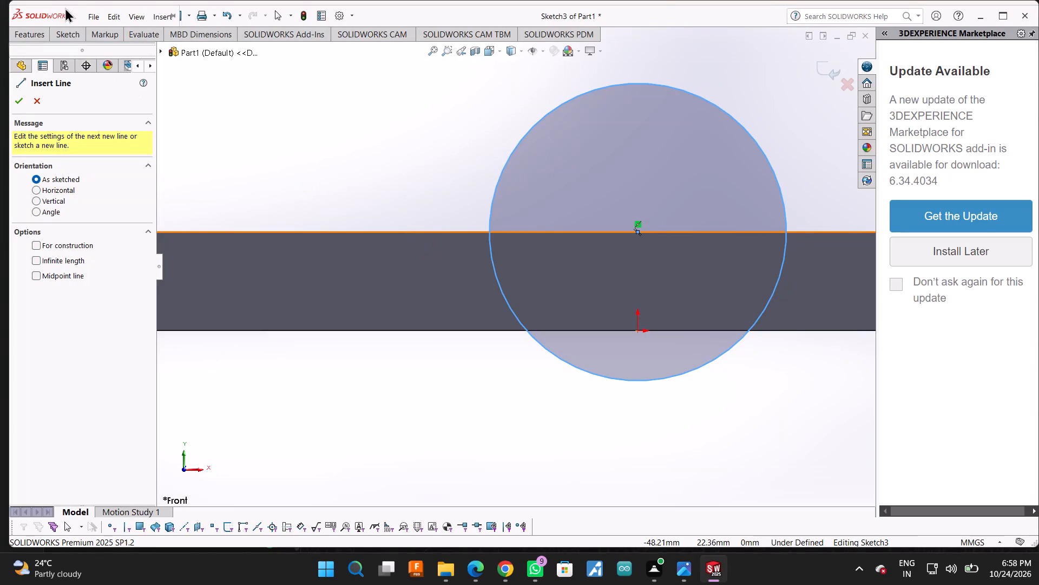
# Dimension the circle's diameter to 30 mm.
pyautogui.click(64, 38)
pyautogui.click(62, 48)
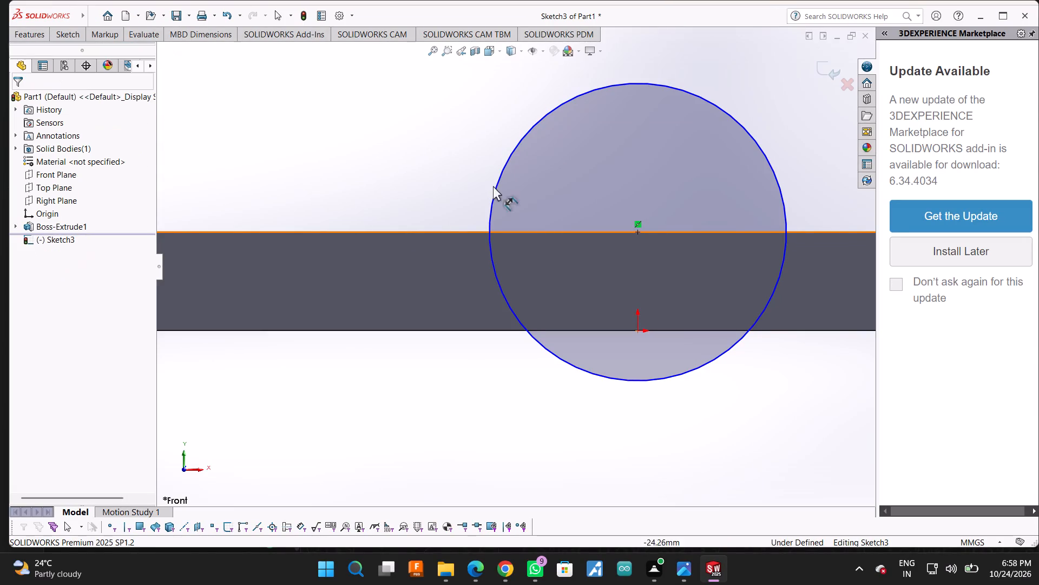
pyautogui.click(557, 360)
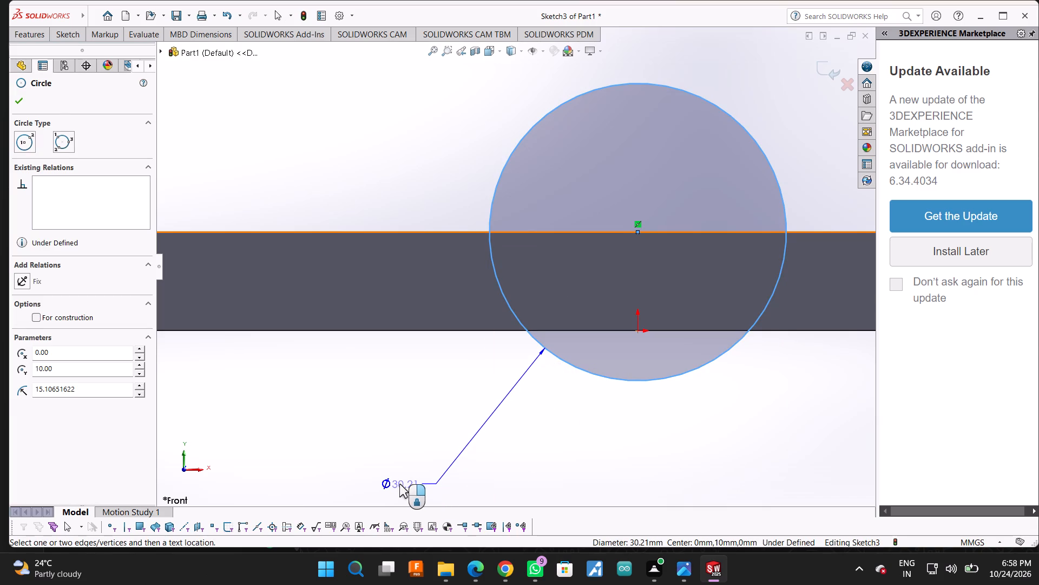
pyautogui.click(399, 484)
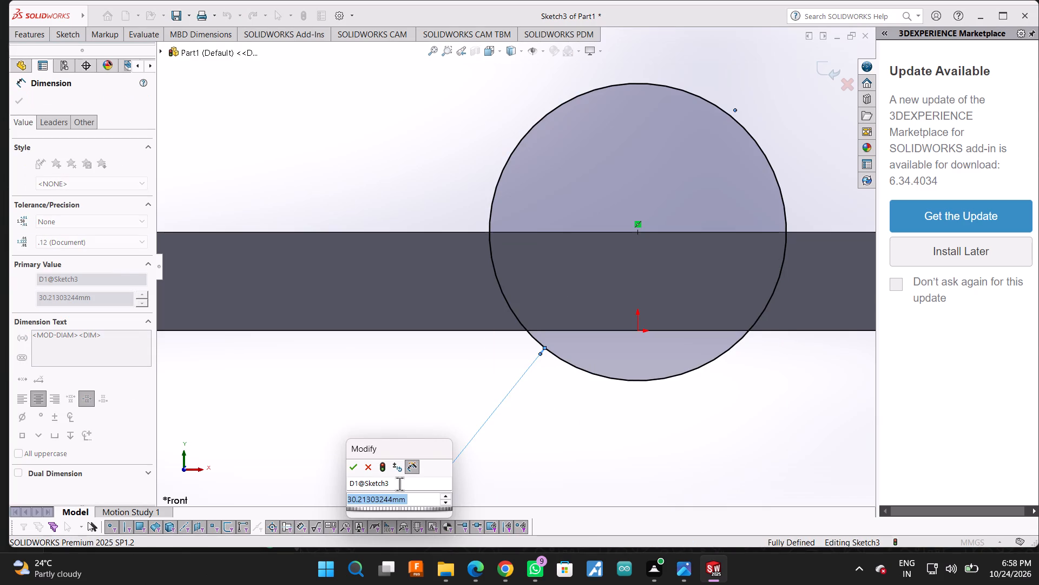
pyautogui.write('30')
pyautogui.press('Return')
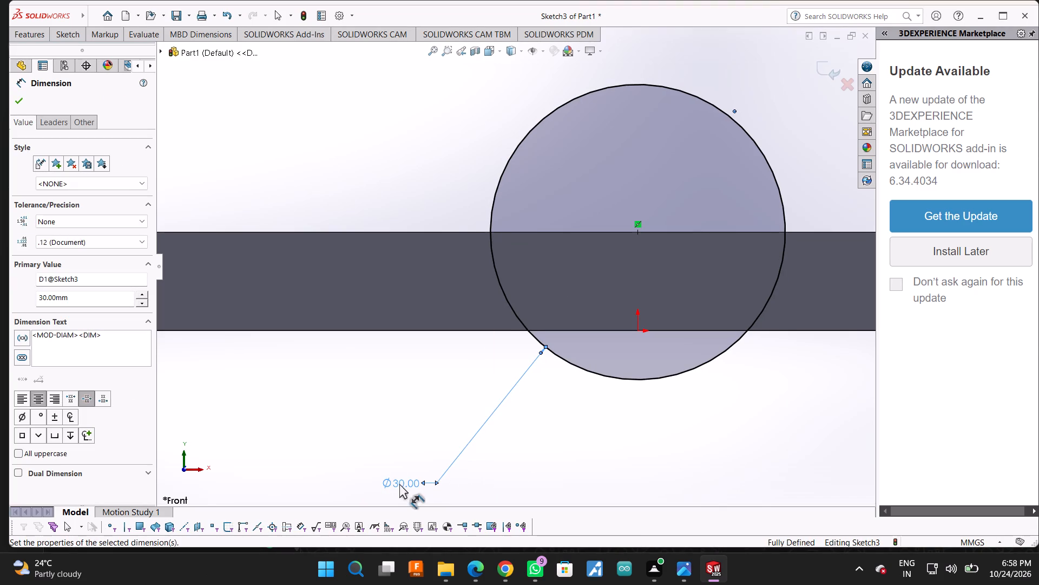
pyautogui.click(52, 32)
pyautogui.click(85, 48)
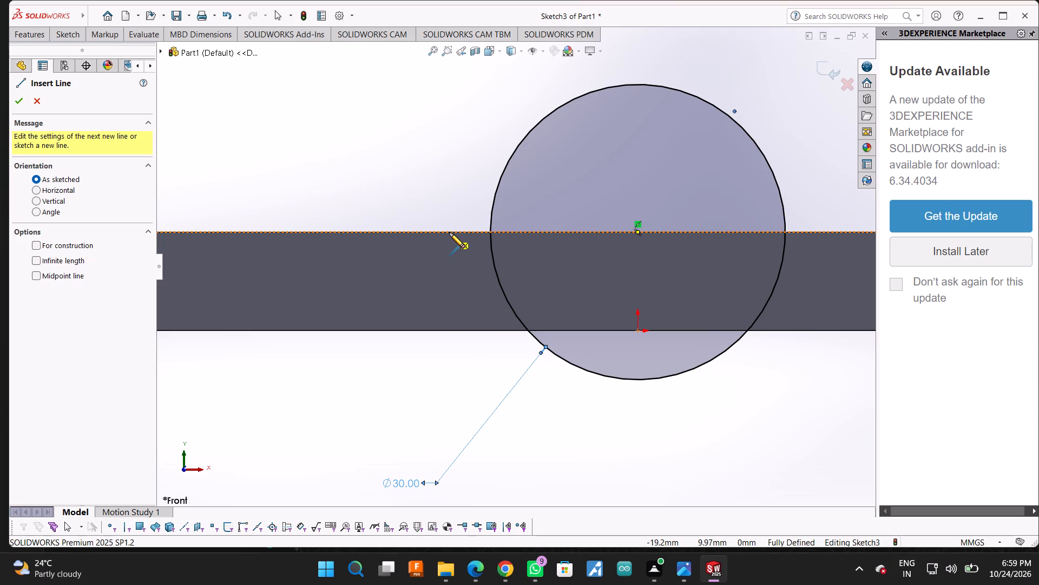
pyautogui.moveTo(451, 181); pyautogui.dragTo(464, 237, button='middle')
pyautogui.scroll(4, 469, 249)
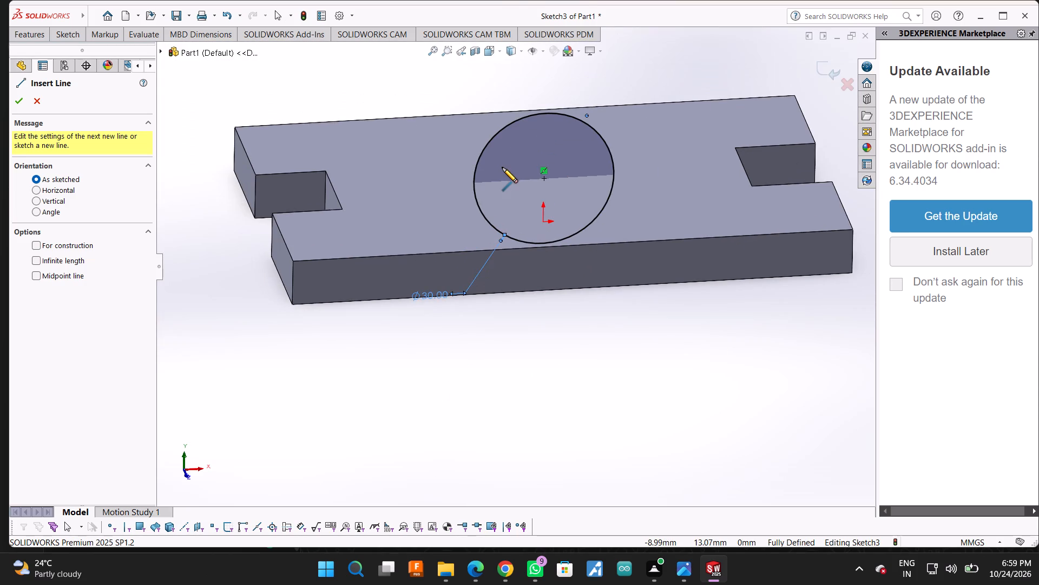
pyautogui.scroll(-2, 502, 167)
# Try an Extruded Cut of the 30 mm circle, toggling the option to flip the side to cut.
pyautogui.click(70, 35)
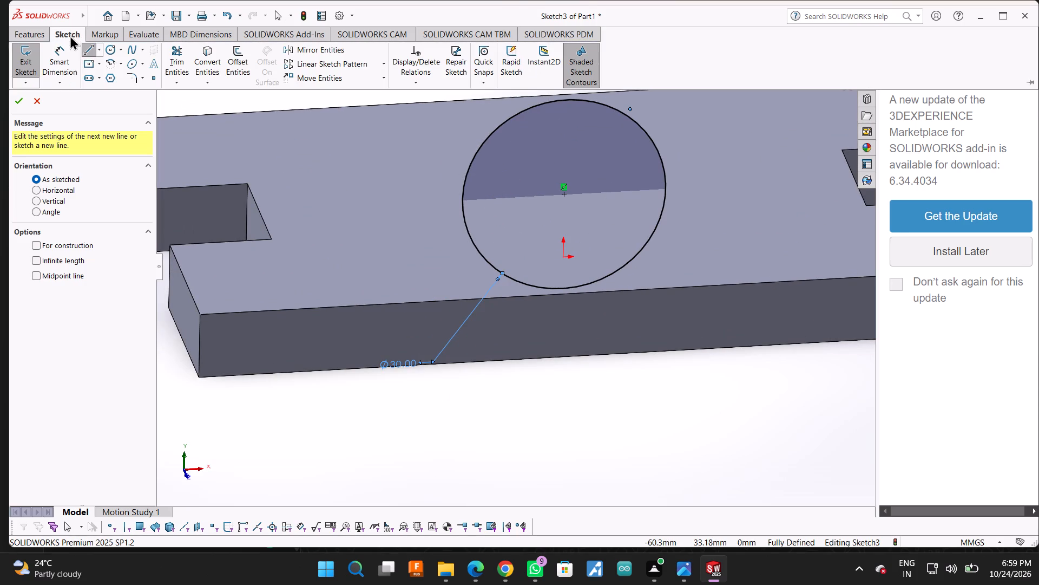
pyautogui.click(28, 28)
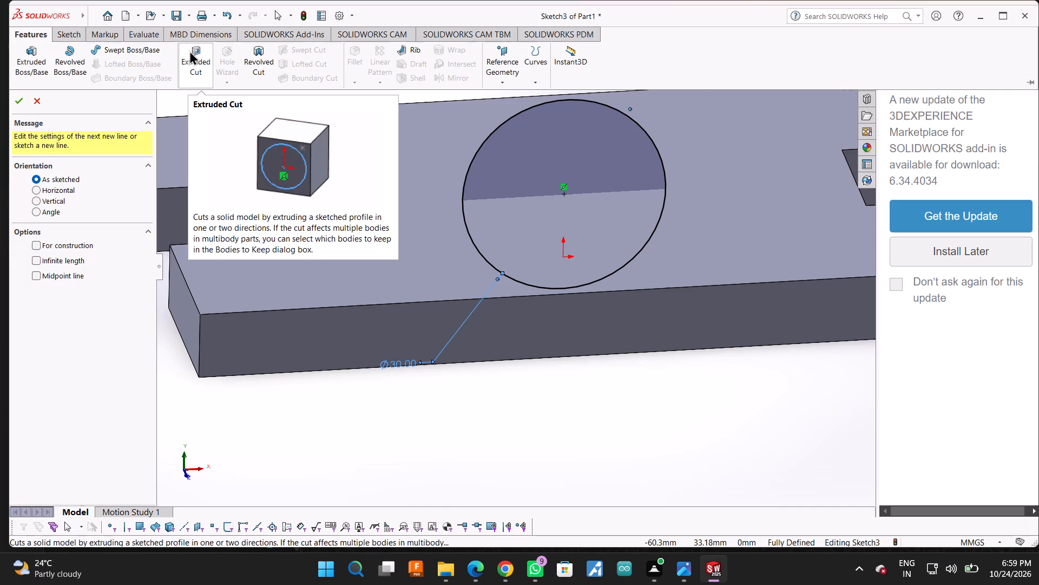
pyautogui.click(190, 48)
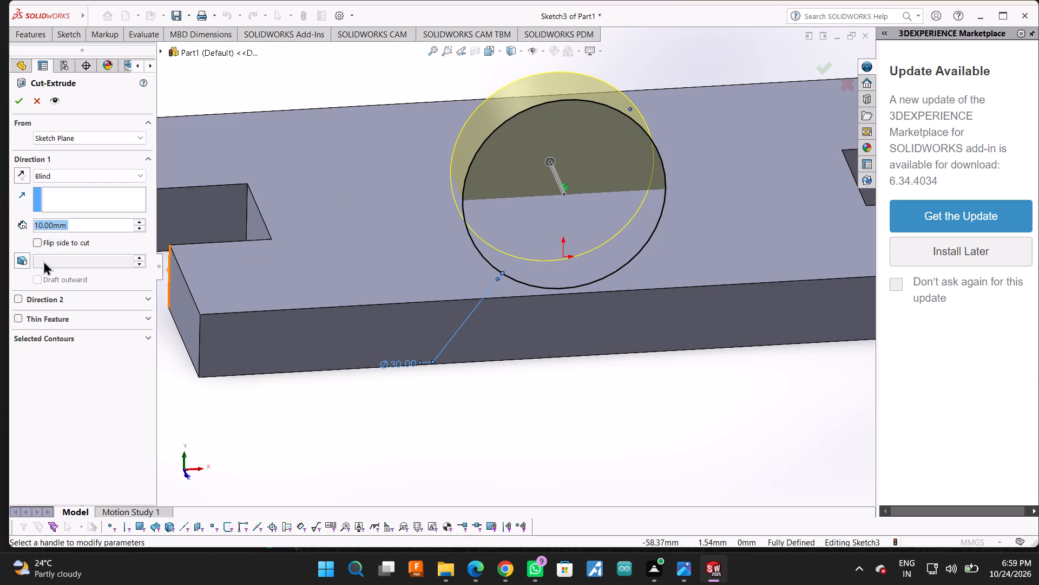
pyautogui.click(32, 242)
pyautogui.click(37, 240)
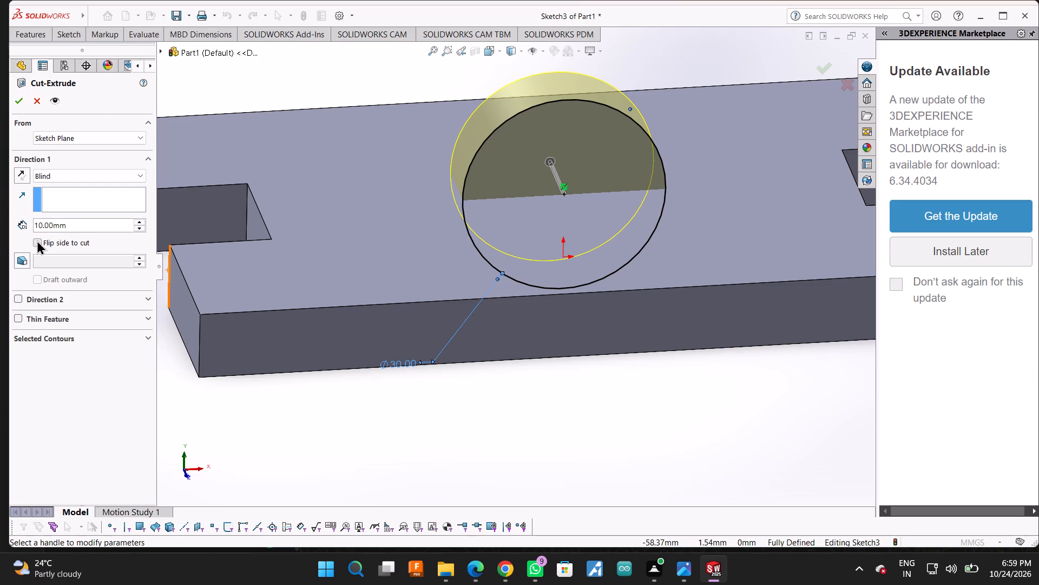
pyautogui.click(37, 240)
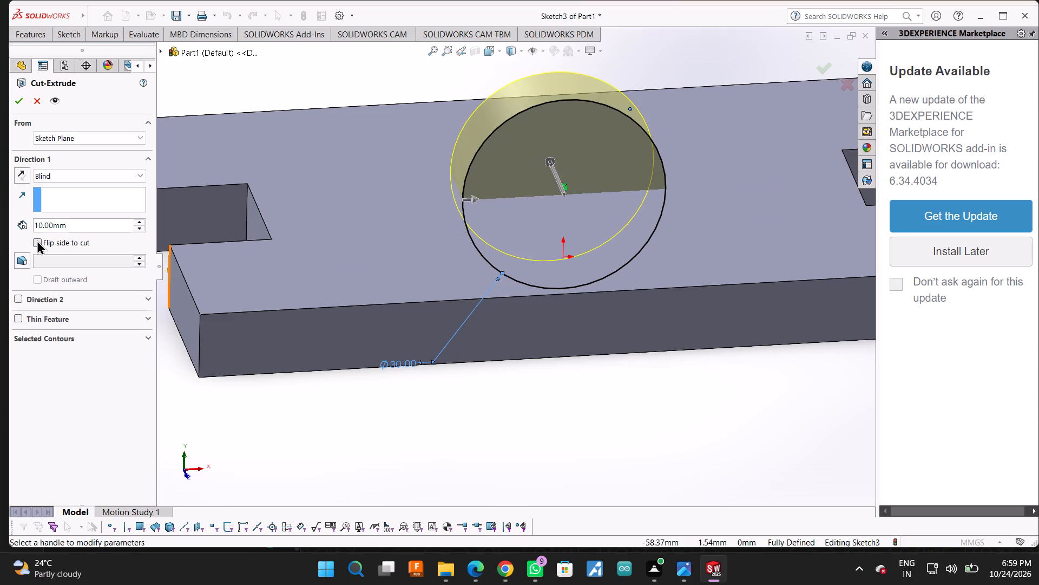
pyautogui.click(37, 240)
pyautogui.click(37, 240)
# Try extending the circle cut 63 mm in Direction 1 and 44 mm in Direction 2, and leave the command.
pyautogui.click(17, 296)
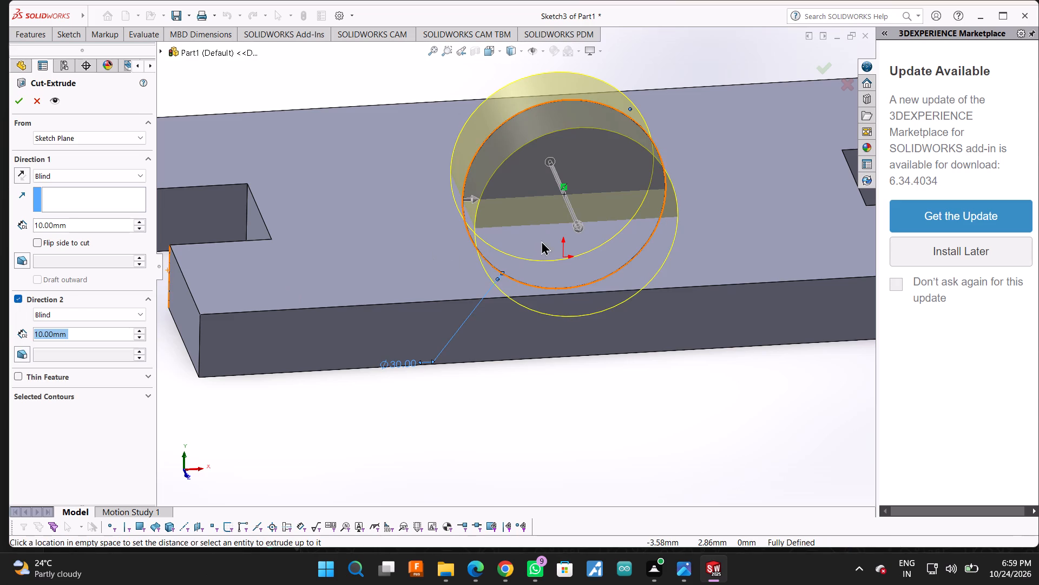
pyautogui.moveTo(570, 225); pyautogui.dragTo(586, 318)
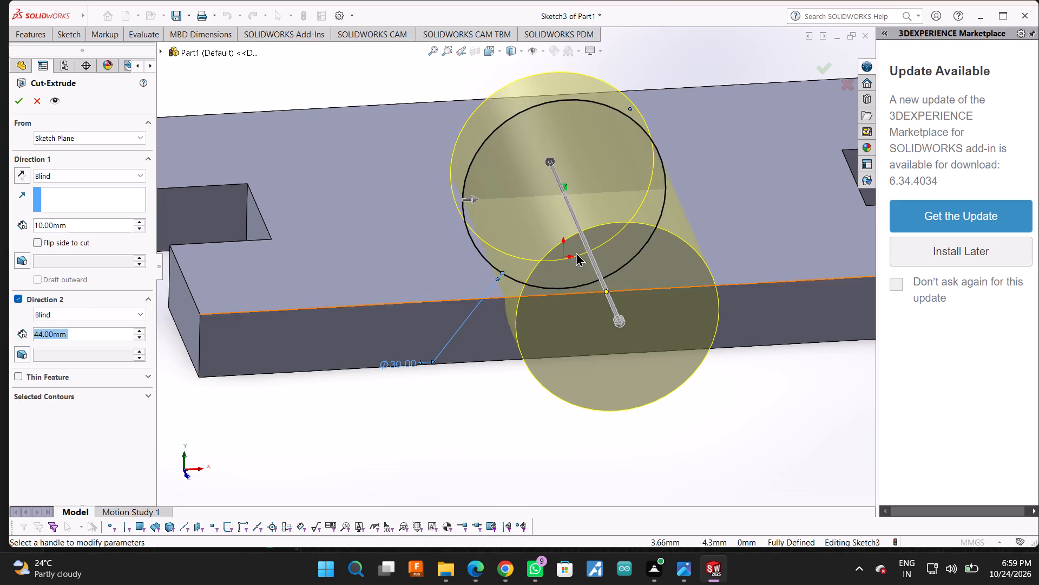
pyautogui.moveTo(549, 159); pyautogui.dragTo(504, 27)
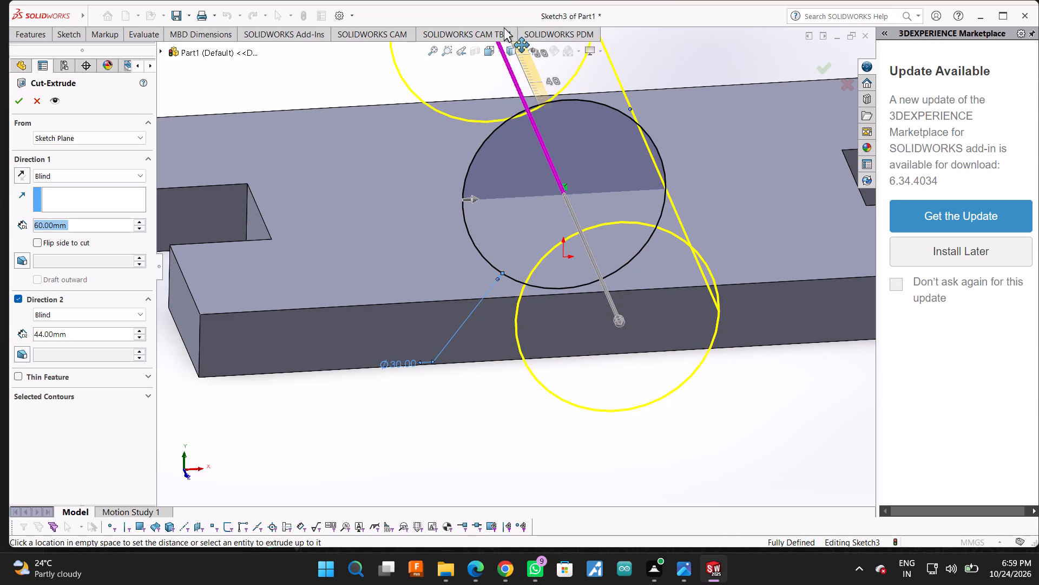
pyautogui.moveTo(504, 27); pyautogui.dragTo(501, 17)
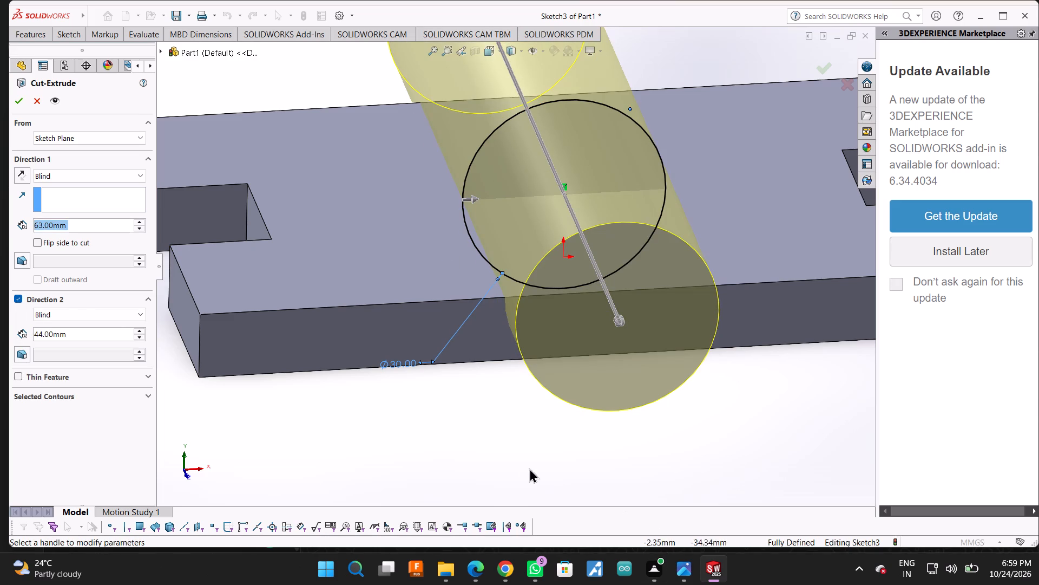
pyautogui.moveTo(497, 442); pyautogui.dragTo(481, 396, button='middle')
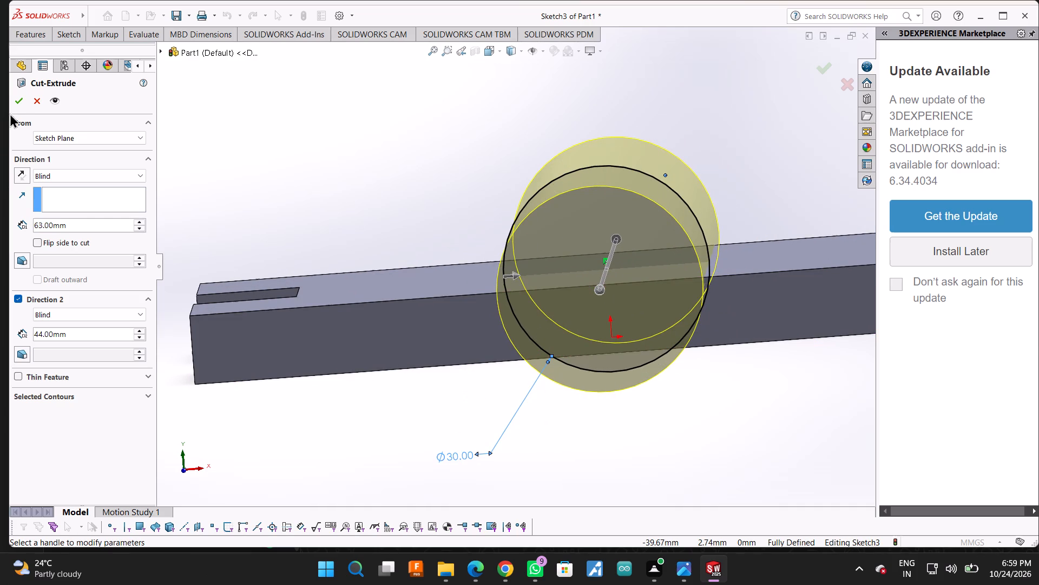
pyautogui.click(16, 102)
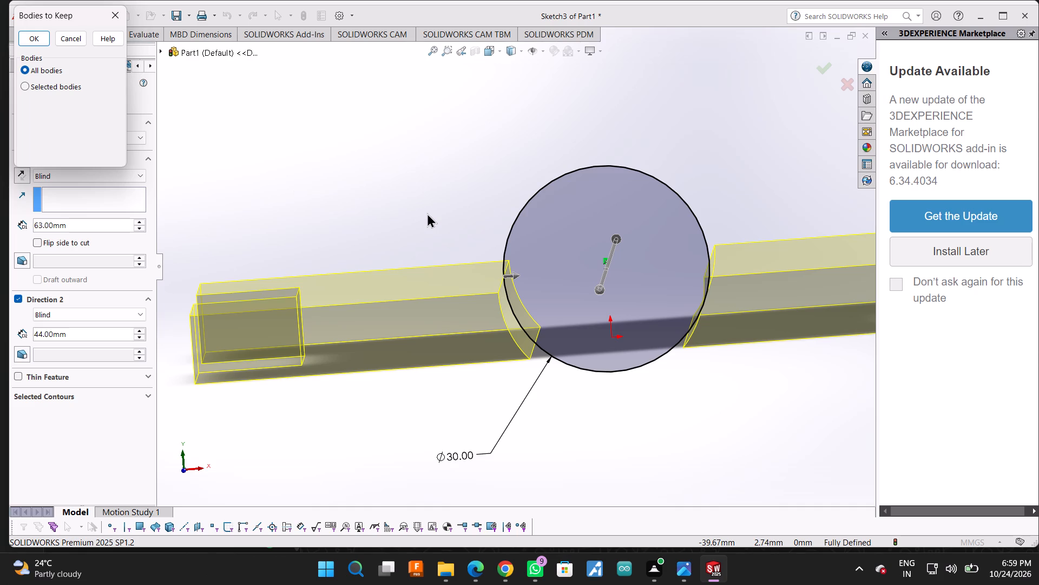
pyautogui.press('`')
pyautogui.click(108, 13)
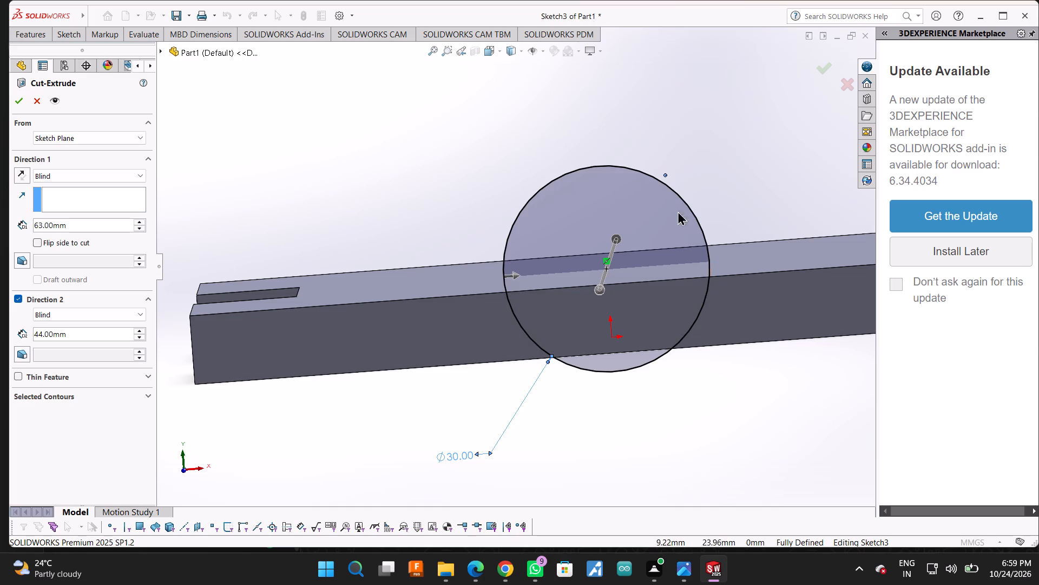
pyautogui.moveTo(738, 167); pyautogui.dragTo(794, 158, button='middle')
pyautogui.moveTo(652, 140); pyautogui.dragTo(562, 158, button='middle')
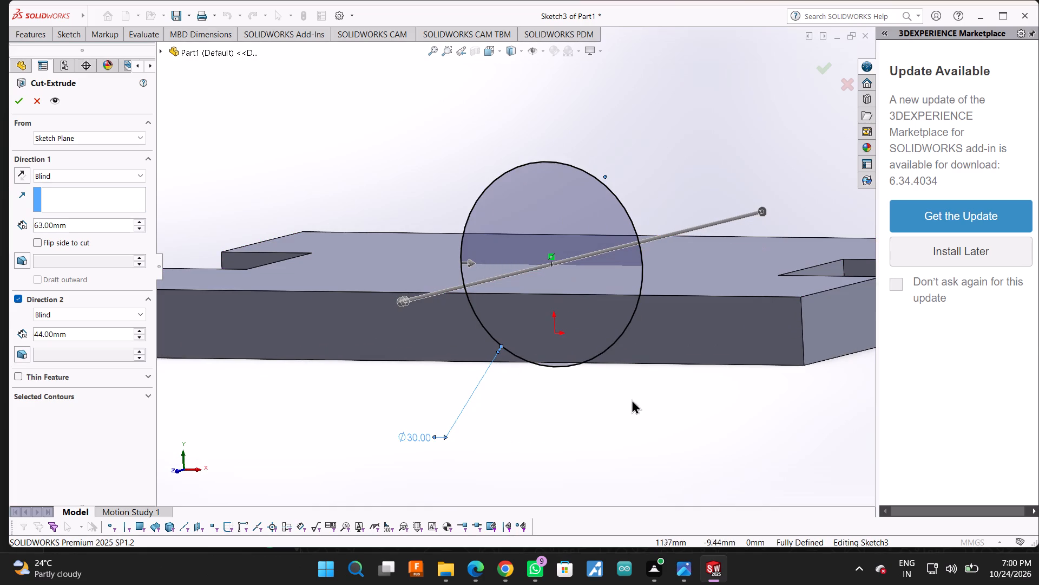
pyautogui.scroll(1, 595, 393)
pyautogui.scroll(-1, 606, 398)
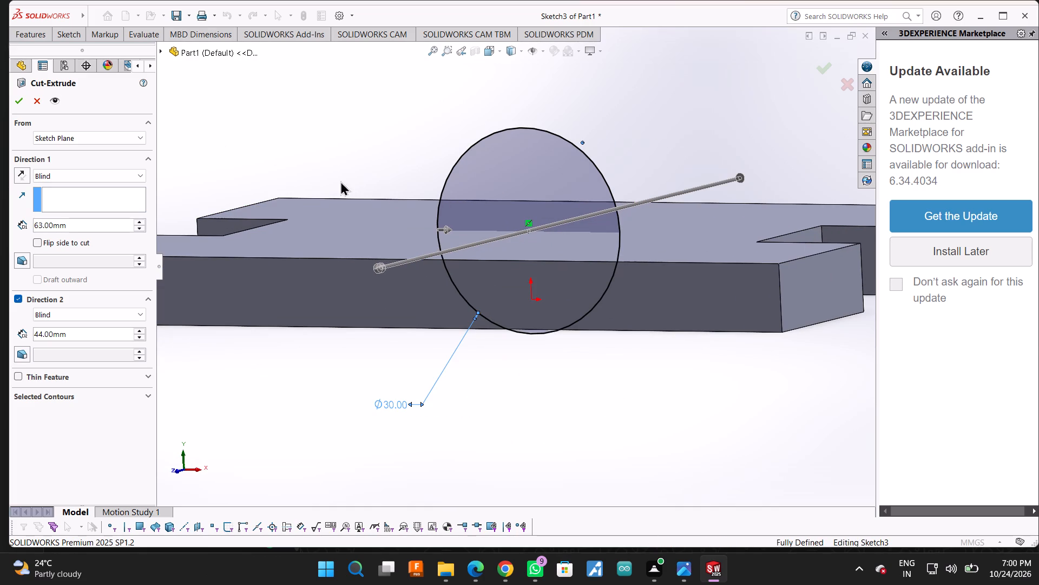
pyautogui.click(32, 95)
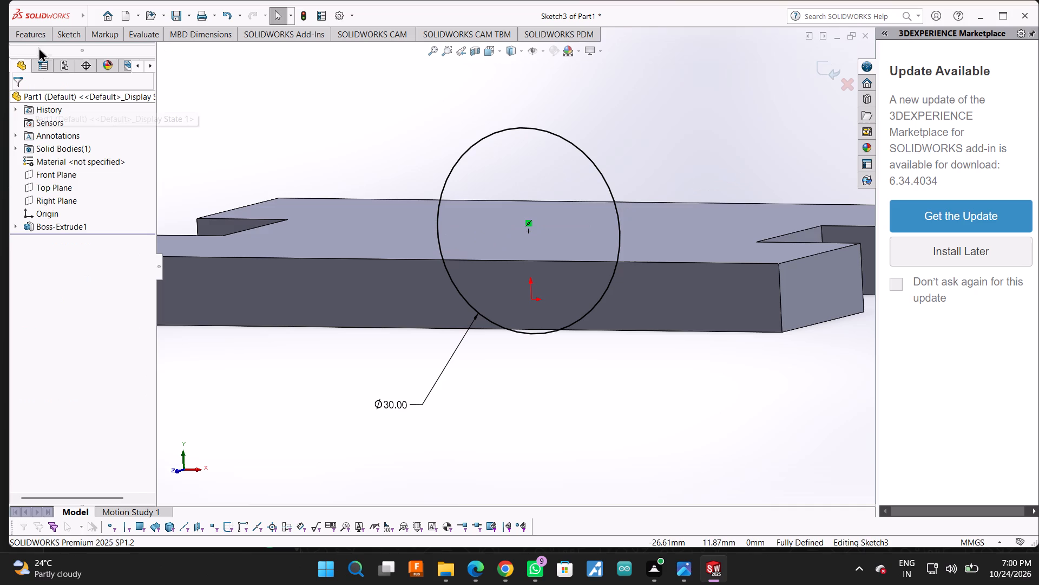
# Sketch a 10 mm vertical line from the circle's left quadrant point down to the plate's bottom edge.
pyautogui.click(57, 178)
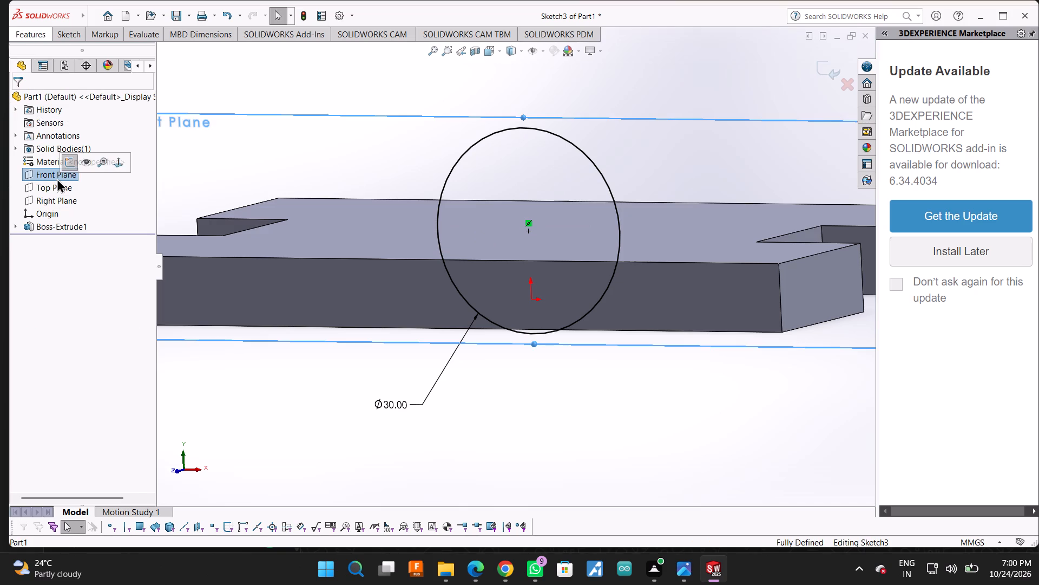
pyautogui.click(257, 136)
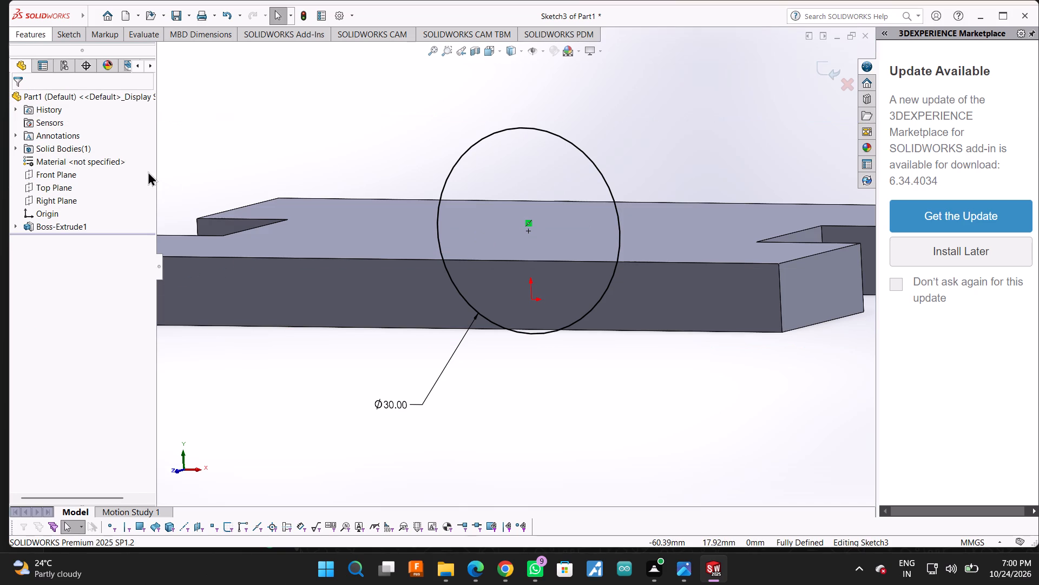
pyautogui.click(78, 171)
pyautogui.click(133, 152)
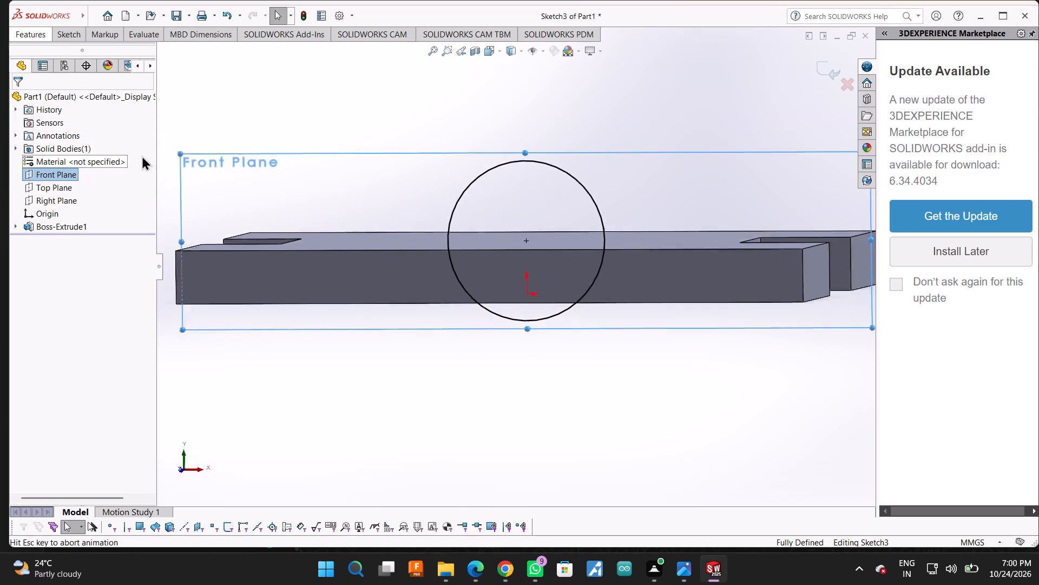
pyautogui.scroll(-4, 275, 194)
pyautogui.scroll(1, 399, 230)
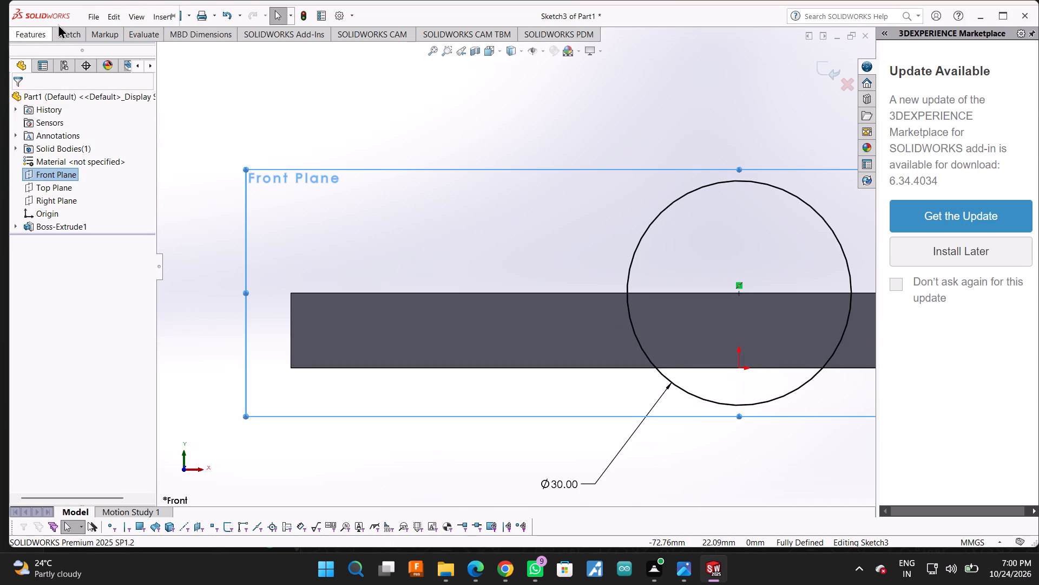
pyautogui.click(60, 32)
pyautogui.click(82, 43)
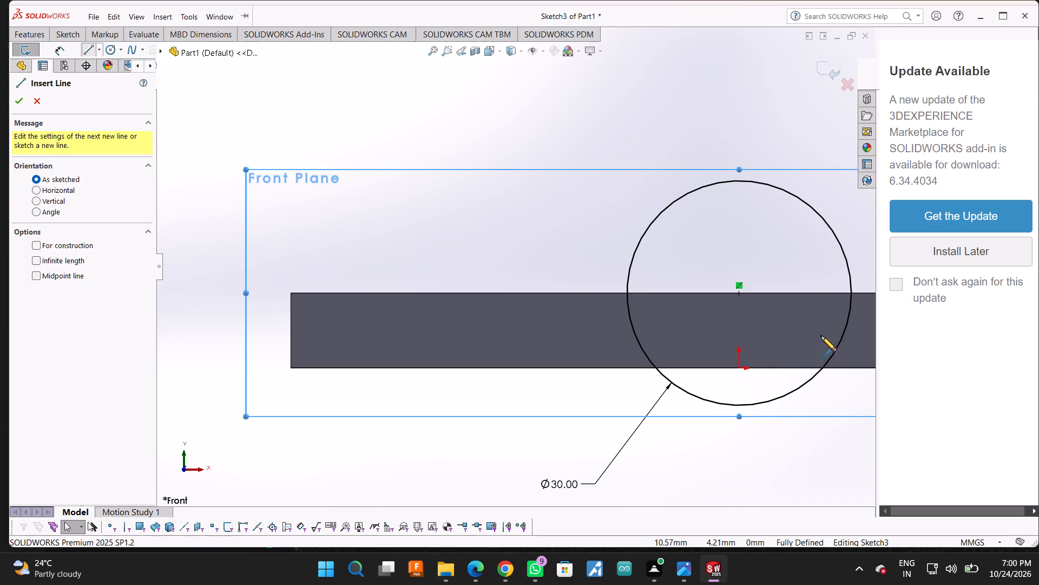
pyautogui.click(629, 292)
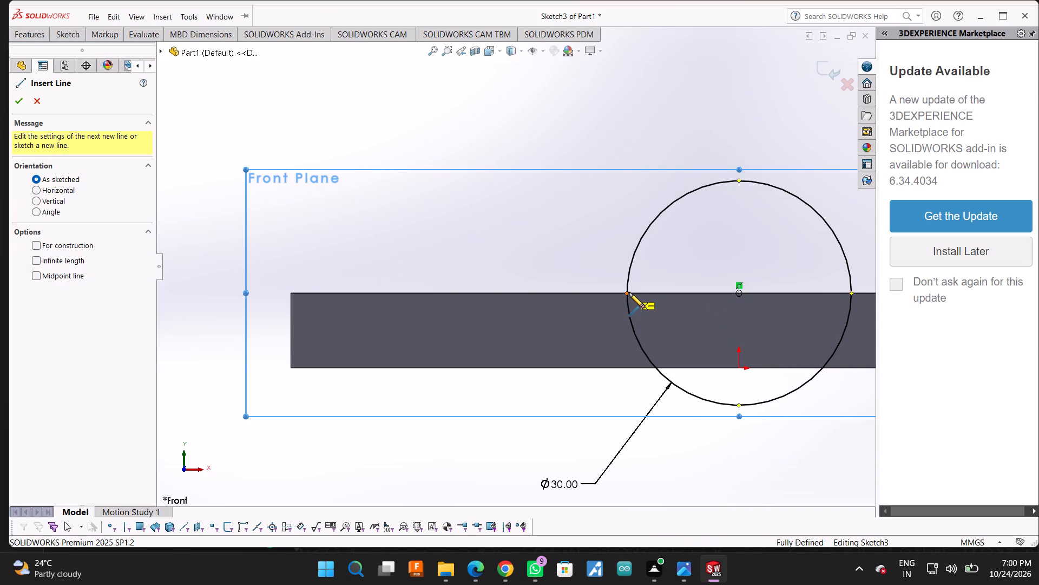
pyautogui.click(627, 371)
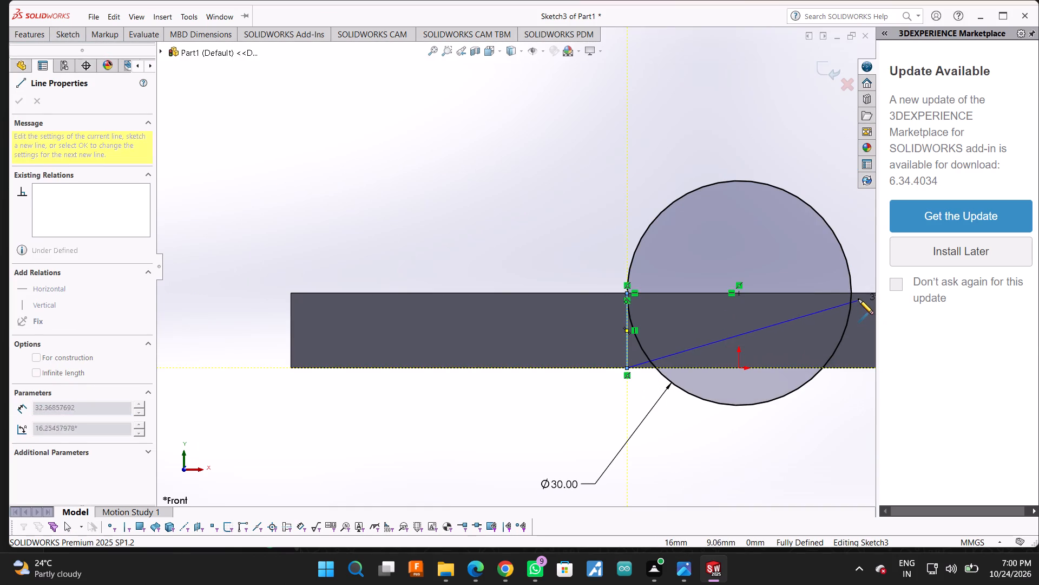
pyautogui.press('Escape')
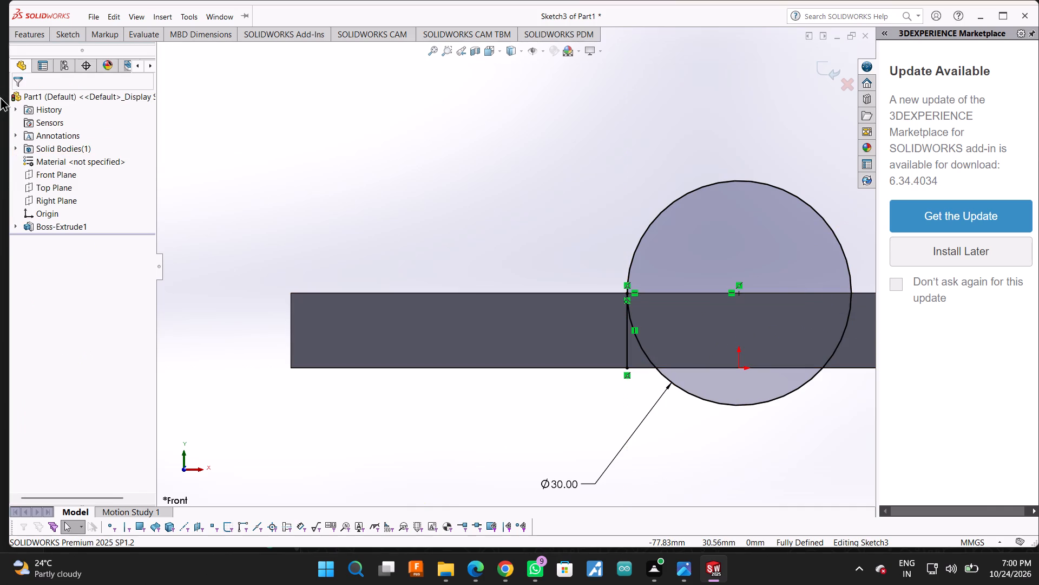
# Sketch a 10 mm vertical line from the circle's right quadrant point to the plate's bottom edge, and a 30 mm horizontal line to the left line's lower end.
pyautogui.click(66, 32)
pyautogui.click(86, 53)
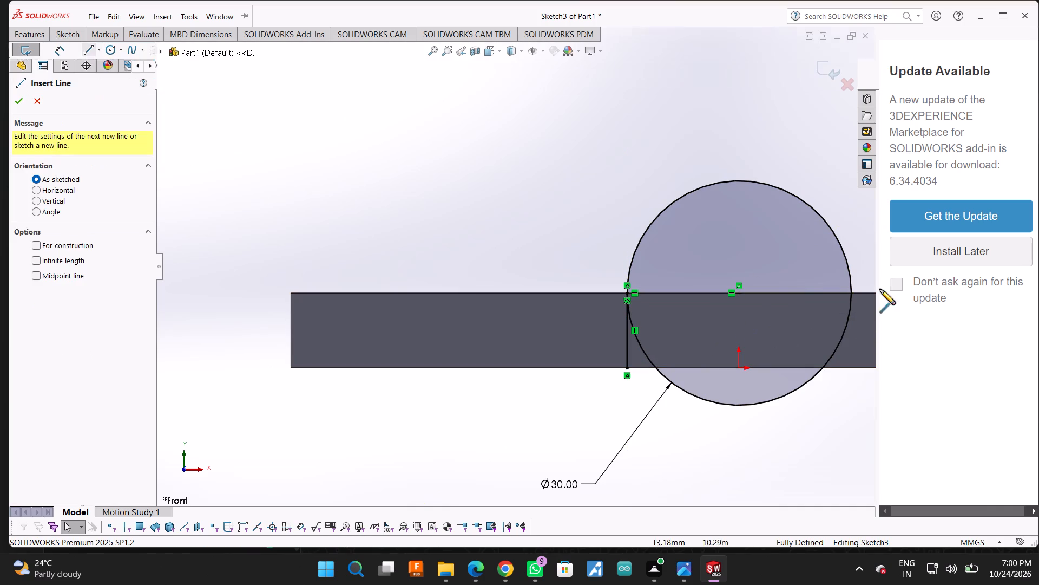
pyautogui.click(854, 293)
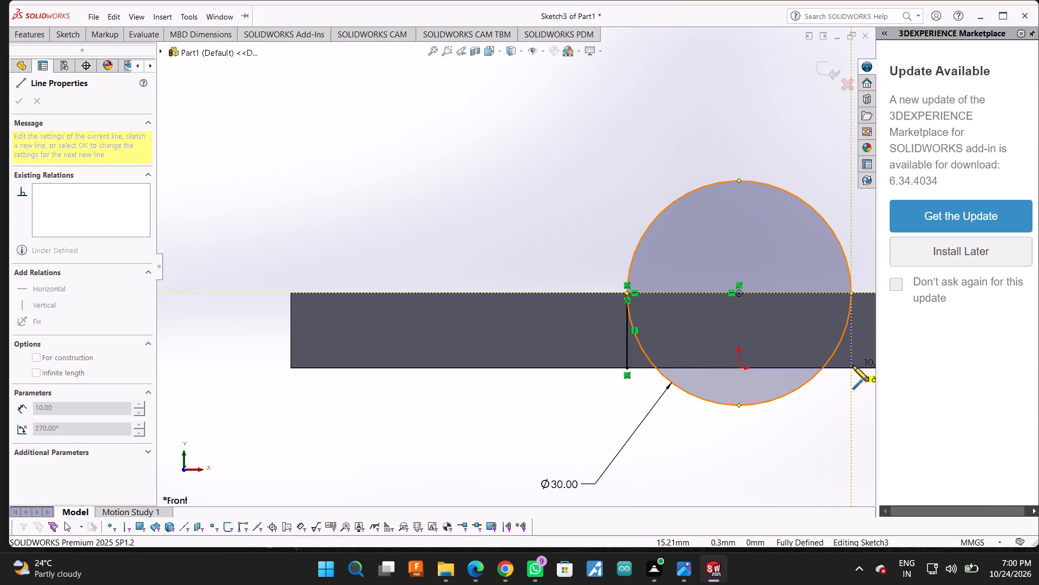
pyautogui.click(853, 366)
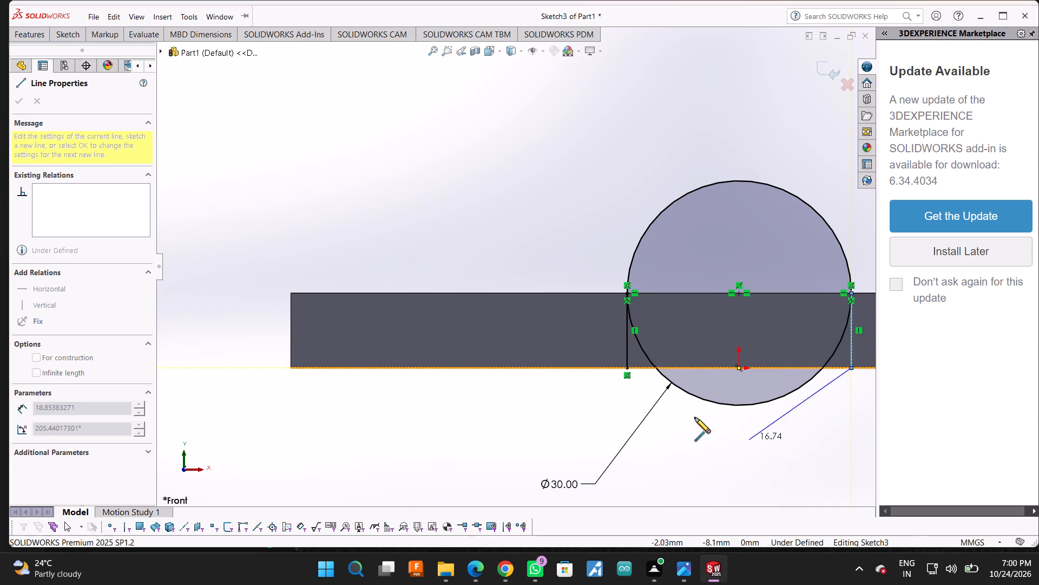
pyautogui.click(627, 370)
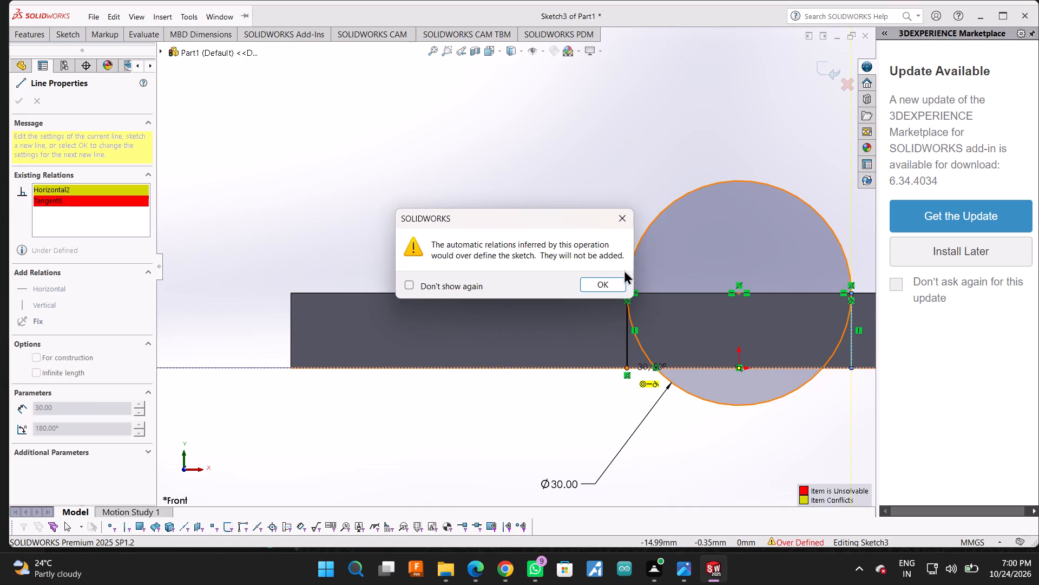
pyautogui.click(620, 285)
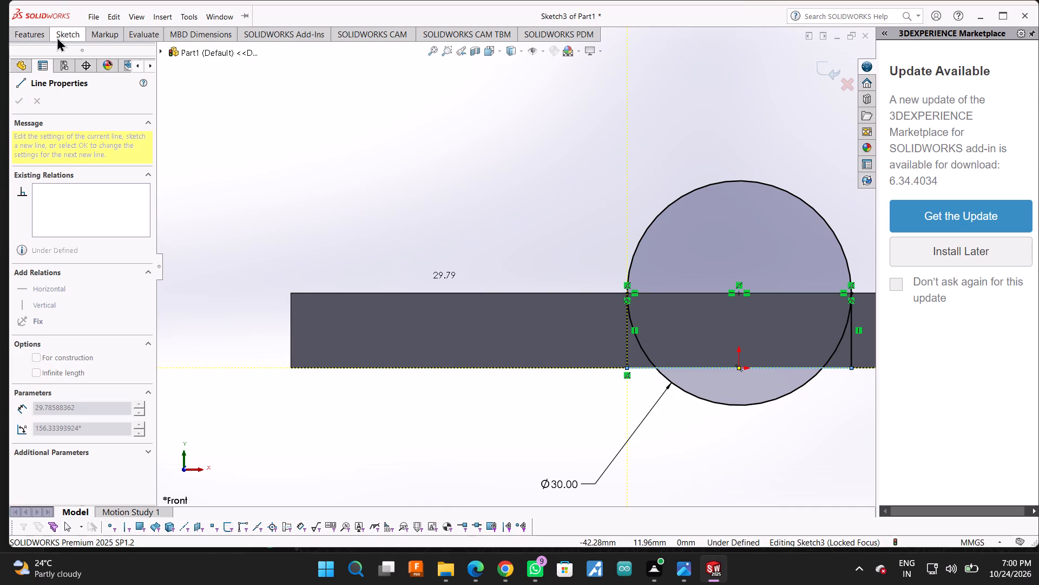
# Trim away the circle's lower half between the two vertical lines, leaving the upper semicircular arc.
pyautogui.click(63, 36)
pyautogui.click(167, 56)
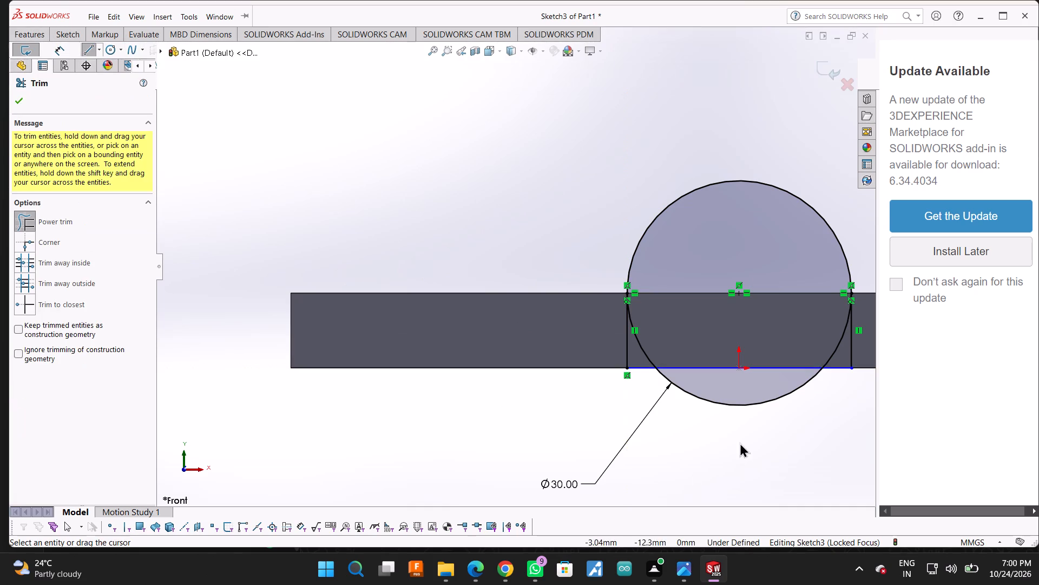
pyautogui.moveTo(740, 404); pyautogui.dragTo(772, 397)
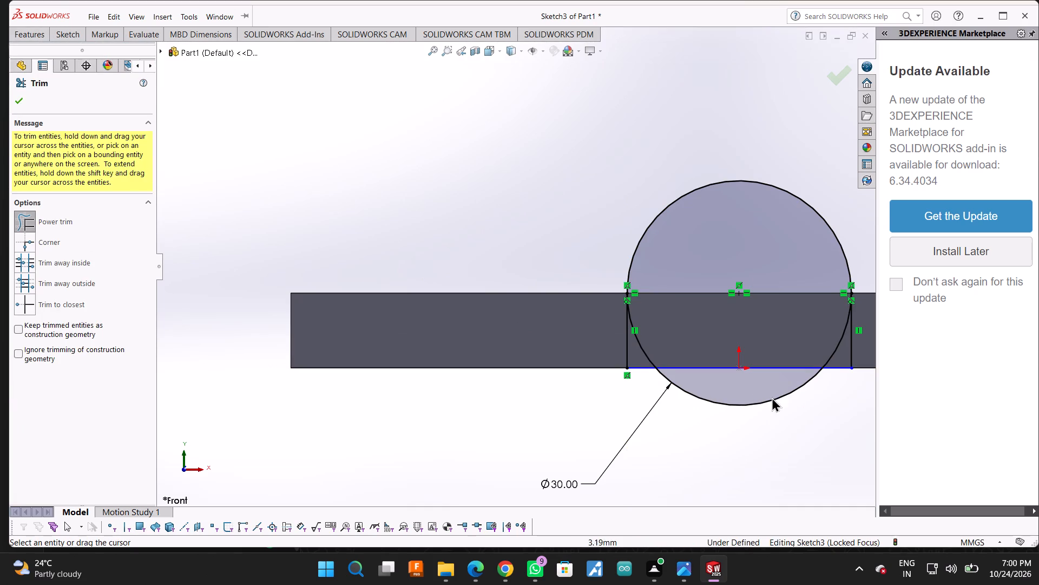
pyautogui.moveTo(772, 397); pyautogui.dragTo(793, 412)
pyautogui.moveTo(820, 385); pyautogui.dragTo(711, 392)
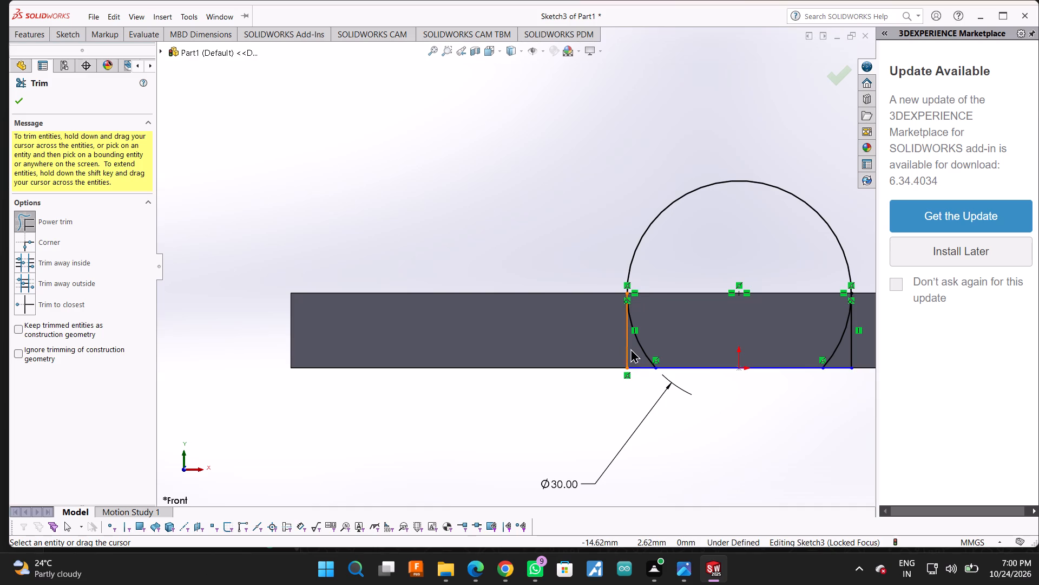
pyautogui.moveTo(635, 349); pyautogui.dragTo(650, 337)
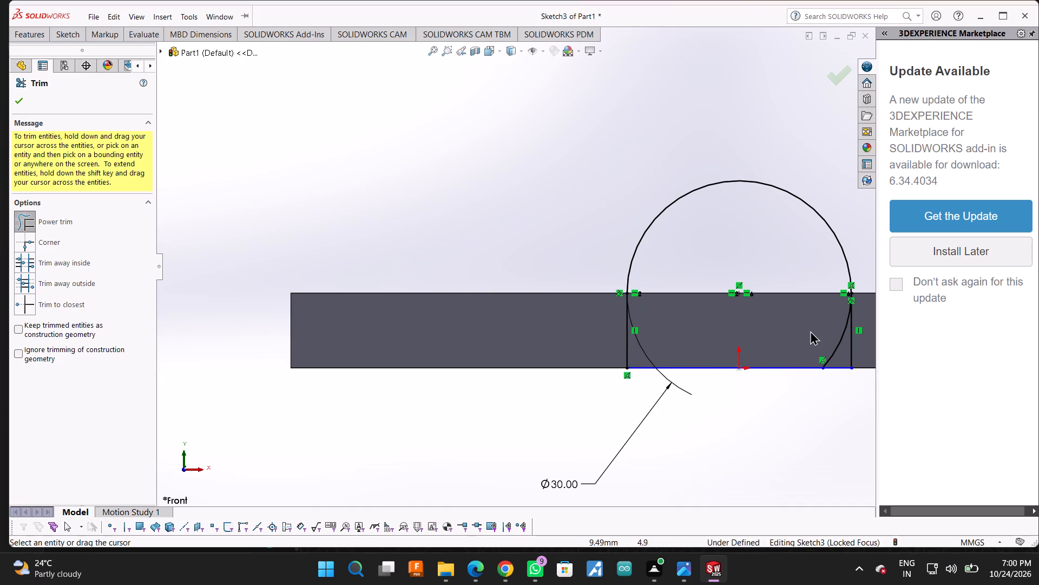
pyautogui.moveTo(810, 329); pyautogui.dragTo(843, 346)
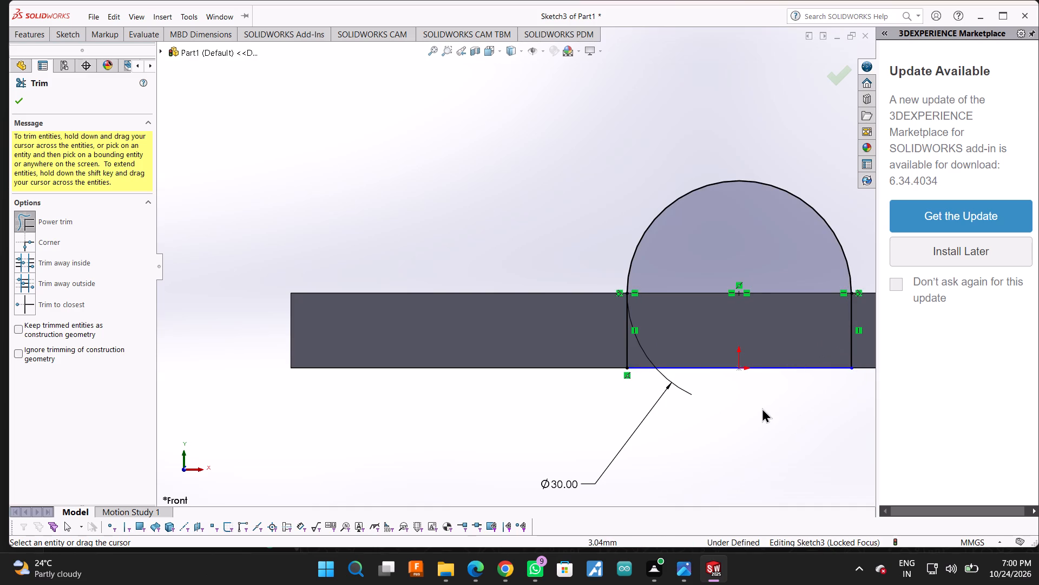
pyautogui.scroll(1, 671, 503)
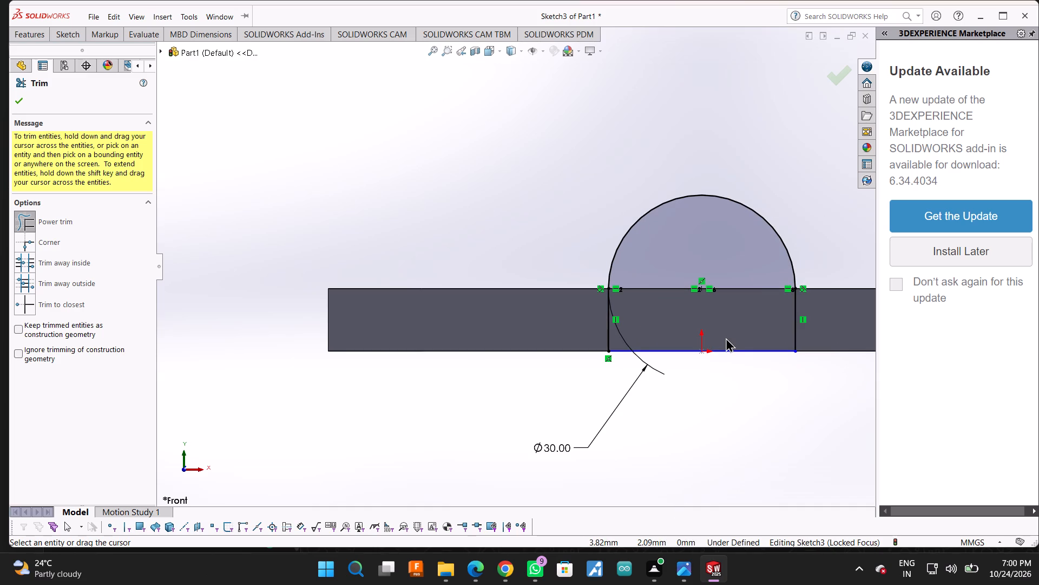
pyautogui.moveTo(529, 230); pyautogui.dragTo(537, 277, button='middle')
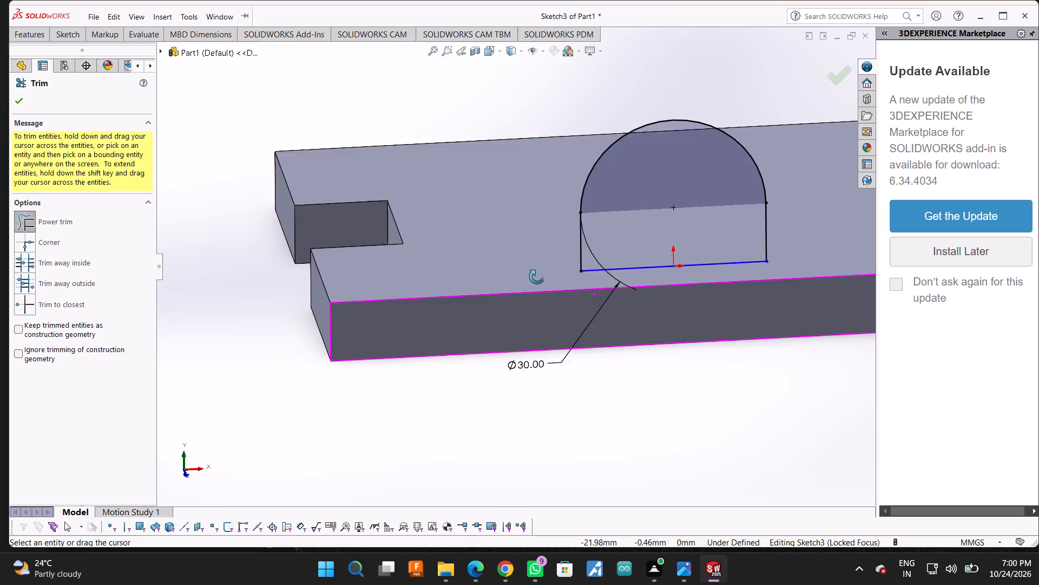
pyautogui.moveTo(537, 277); pyautogui.dragTo(518, 242, button='middle')
pyautogui.scroll(1, 752, 317)
pyautogui.moveTo(675, 375); pyautogui.dragTo(682, 375, button='middle')
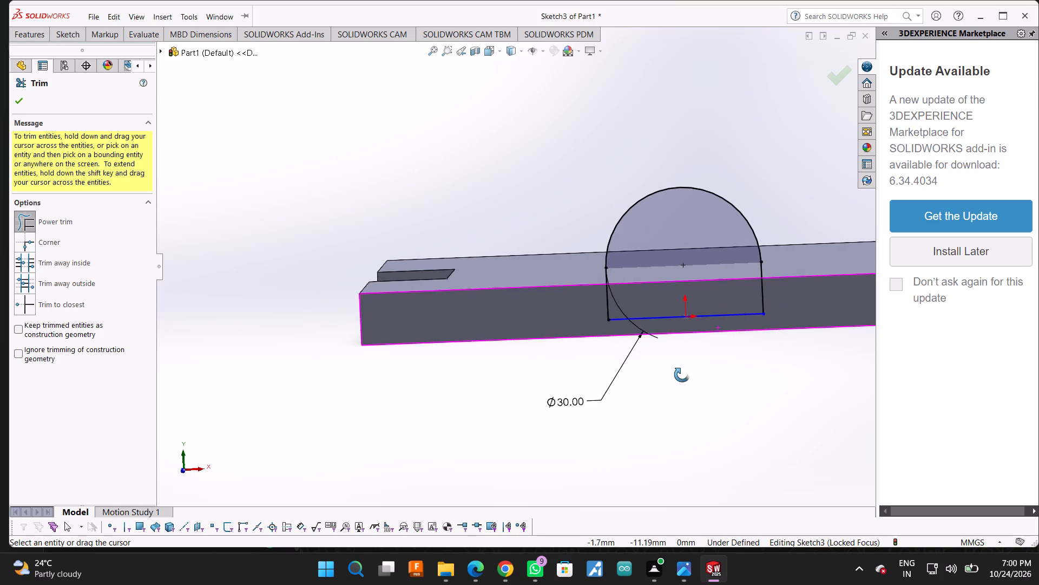
pyautogui.moveTo(682, 375); pyautogui.dragTo(686, 374, button='middle')
pyautogui.click(21, 104)
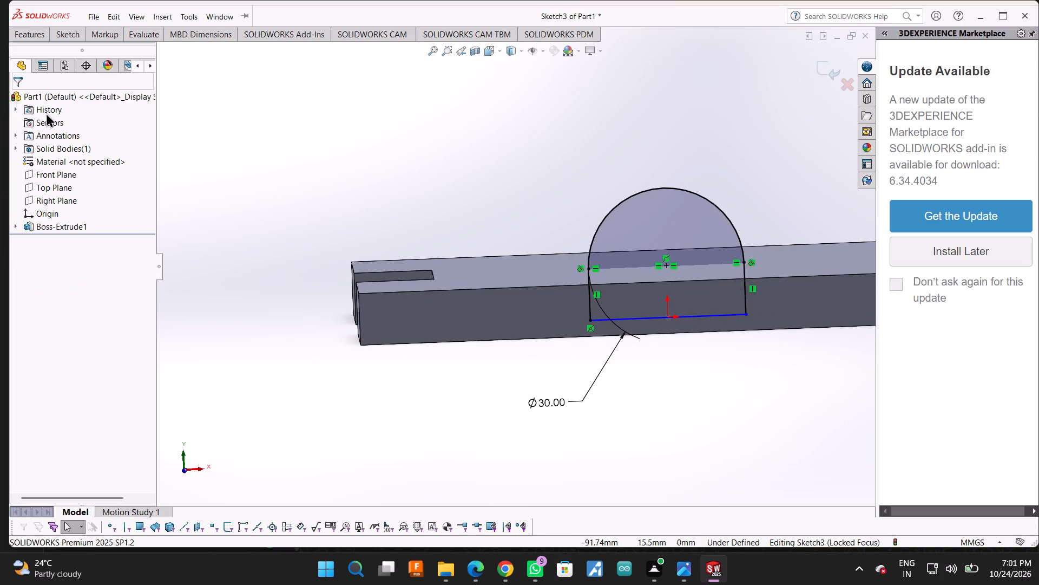
# Orient the view normal to the Front Plane and dimension the length of the profile's horizontal bottom line.
pyautogui.click(57, 179)
pyautogui.click(119, 164)
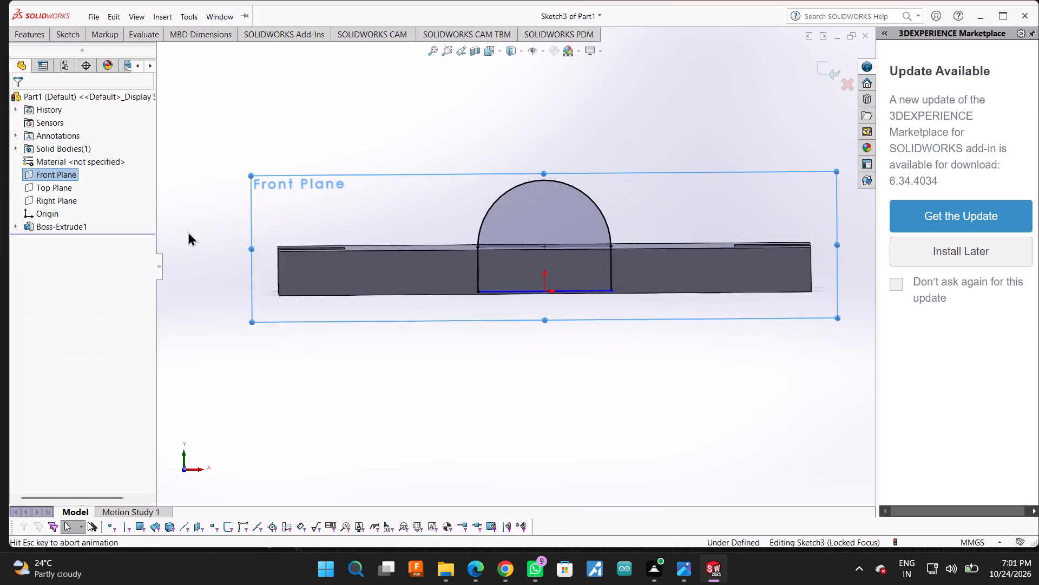
pyautogui.click(348, 201)
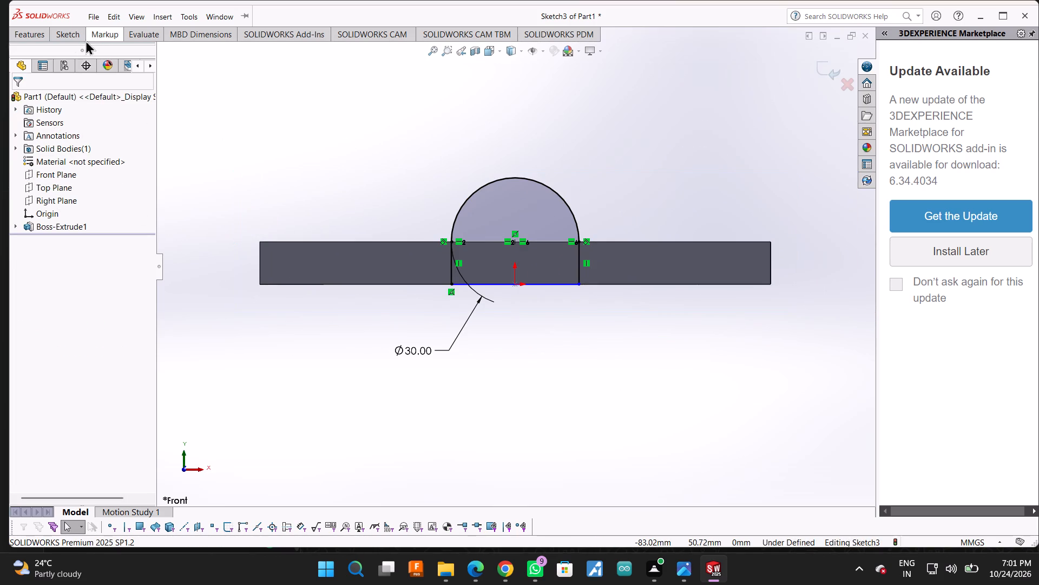
pyautogui.click(75, 38)
pyautogui.click(86, 45)
pyautogui.scroll(-2, 288, 158)
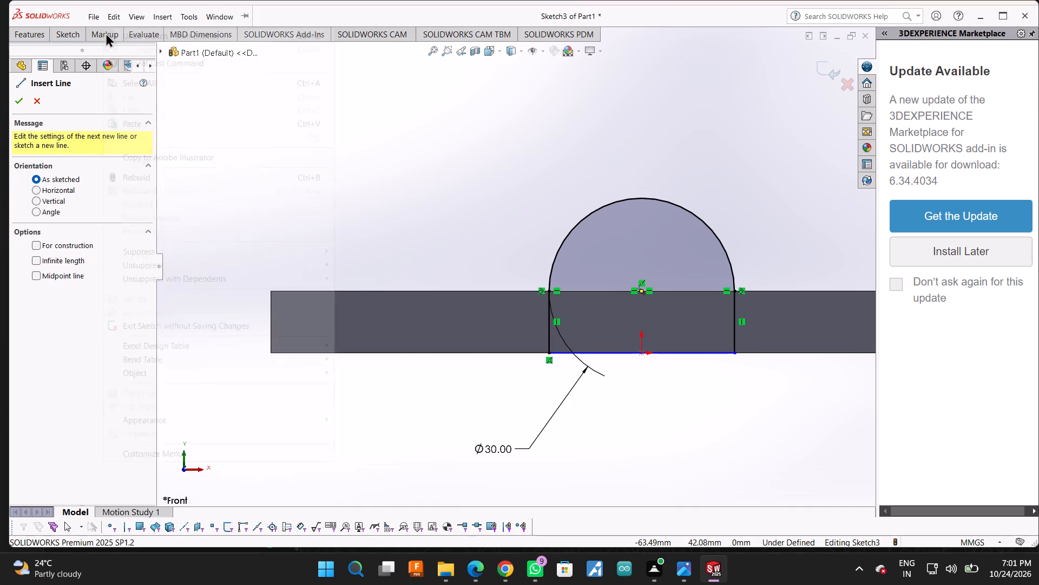
pyautogui.click(70, 43)
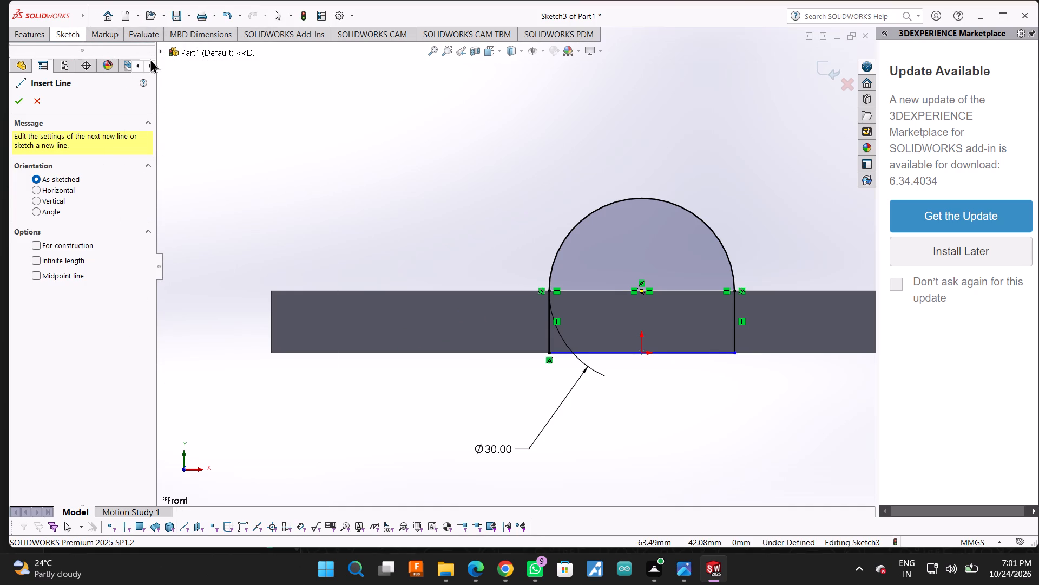
pyautogui.click(63, 36)
pyautogui.click(59, 49)
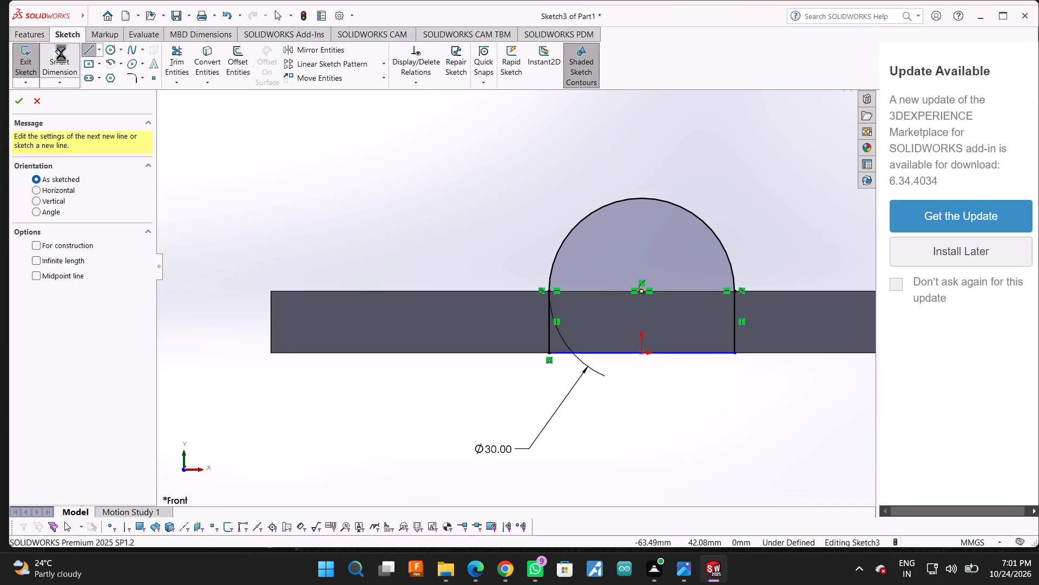
pyautogui.click(677, 350)
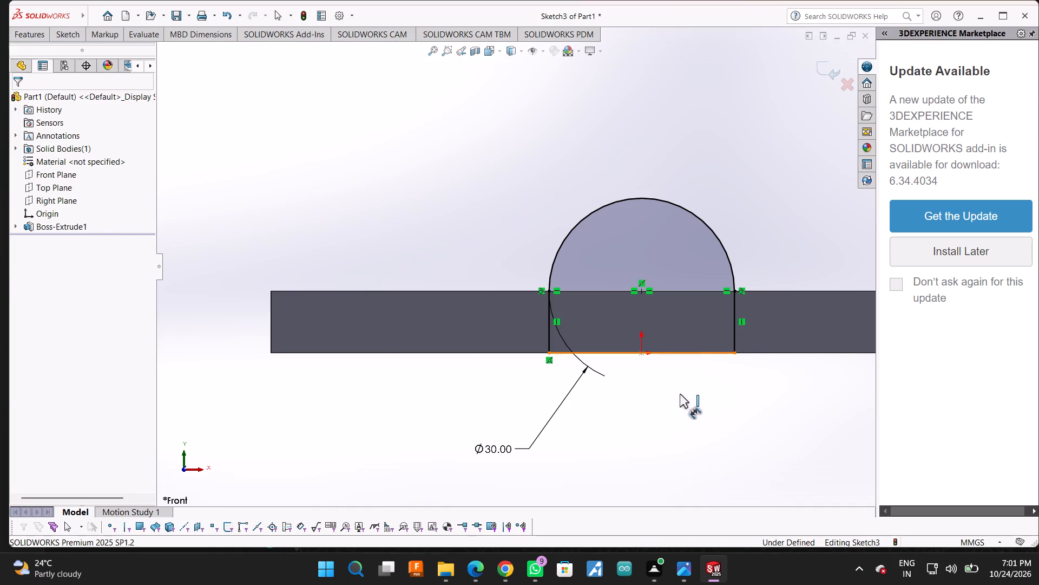
pyautogui.click(686, 458)
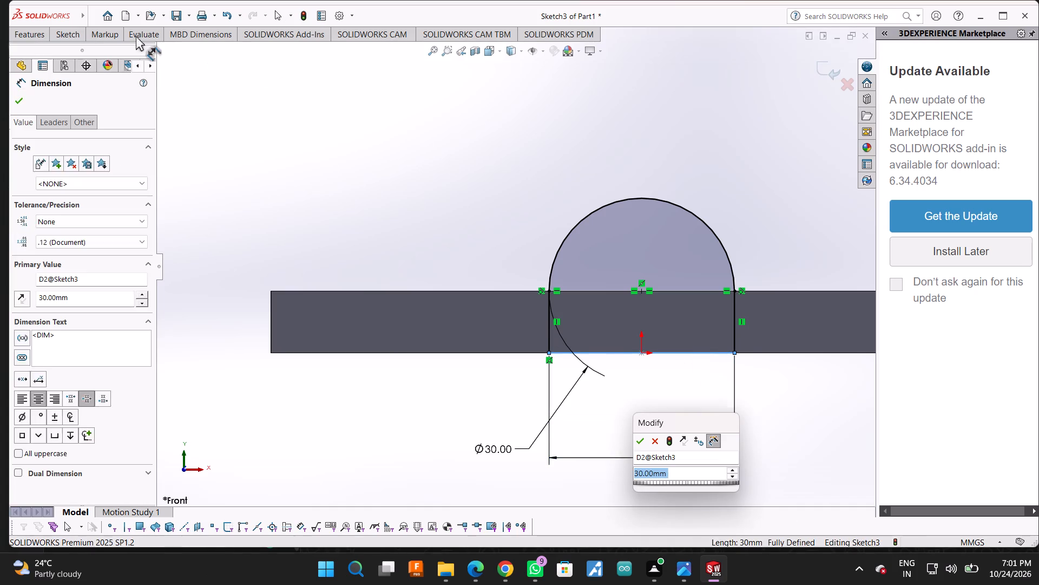
pyautogui.click(55, 35)
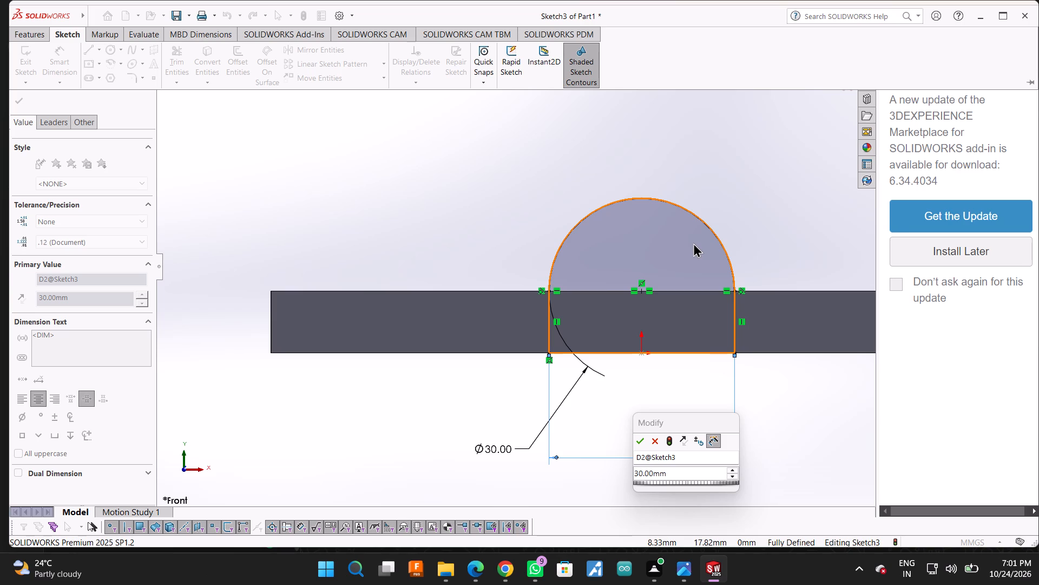
pyautogui.click(651, 436)
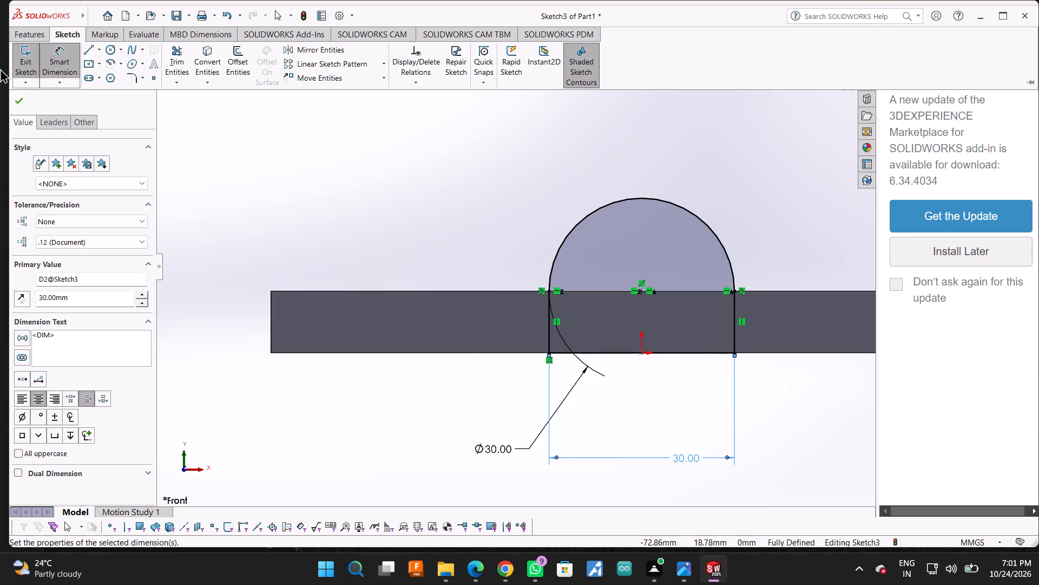
pyautogui.click(16, 107)
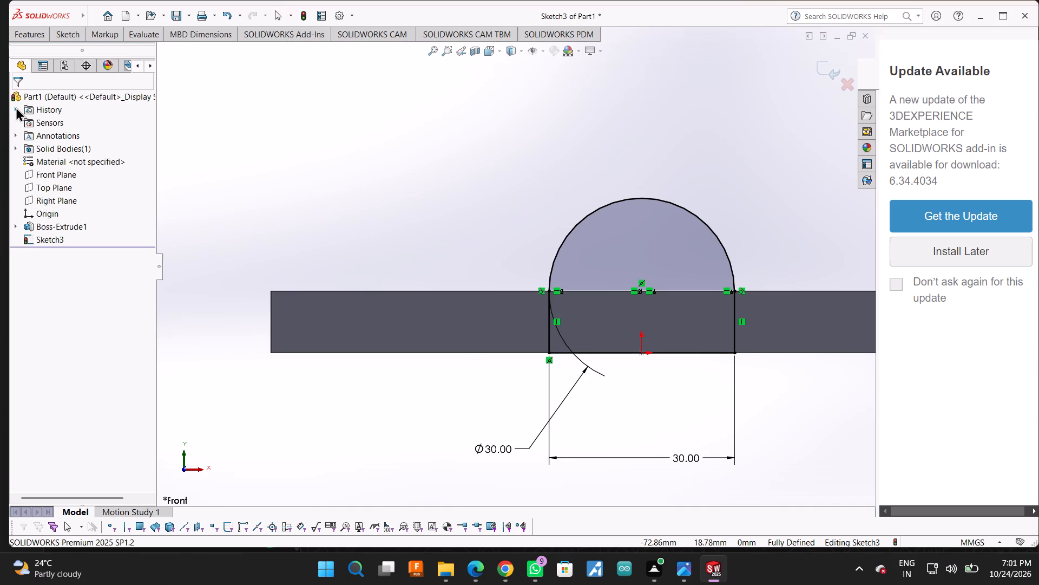
# Sketch a horizontal line about 40.8 mm long from the arc's centre leftward along the plate's top edge.
pyautogui.click(74, 44)
pyautogui.click(66, 35)
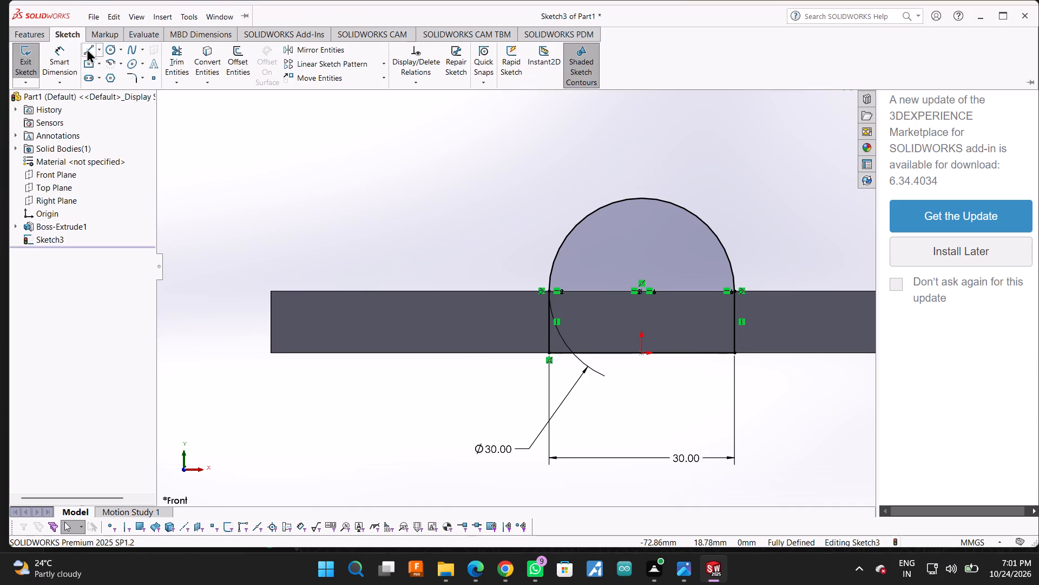
pyautogui.click(87, 48)
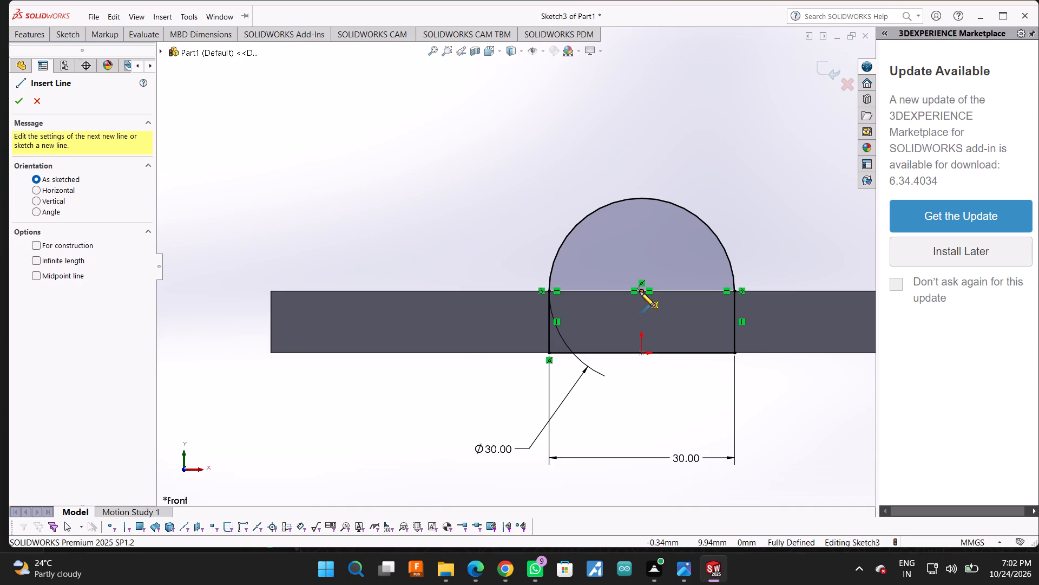
pyautogui.moveTo(643, 291); pyautogui.dragTo(632, 294)
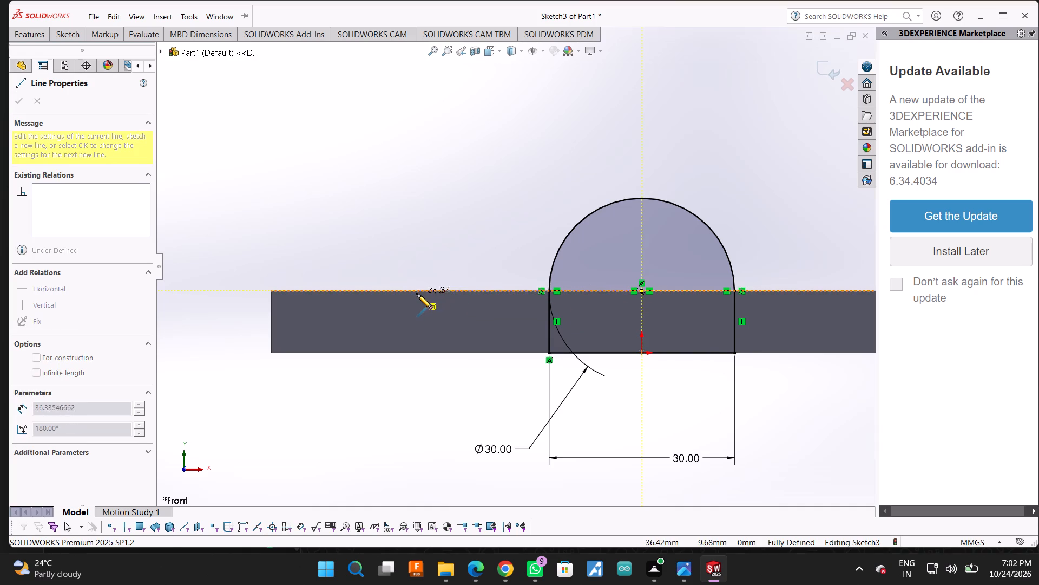
pyautogui.click(389, 291)
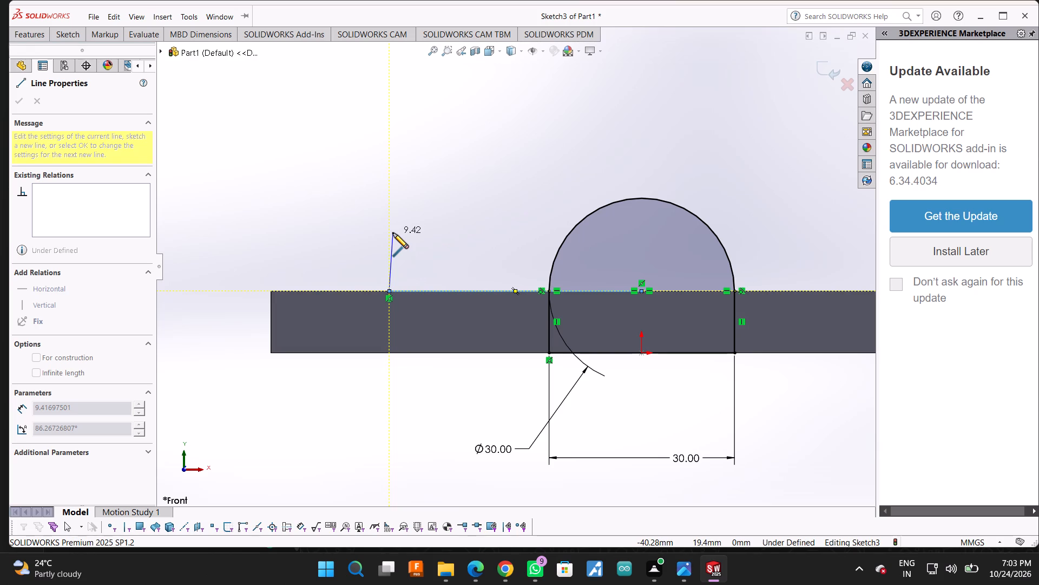
pyautogui.click(56, 31)
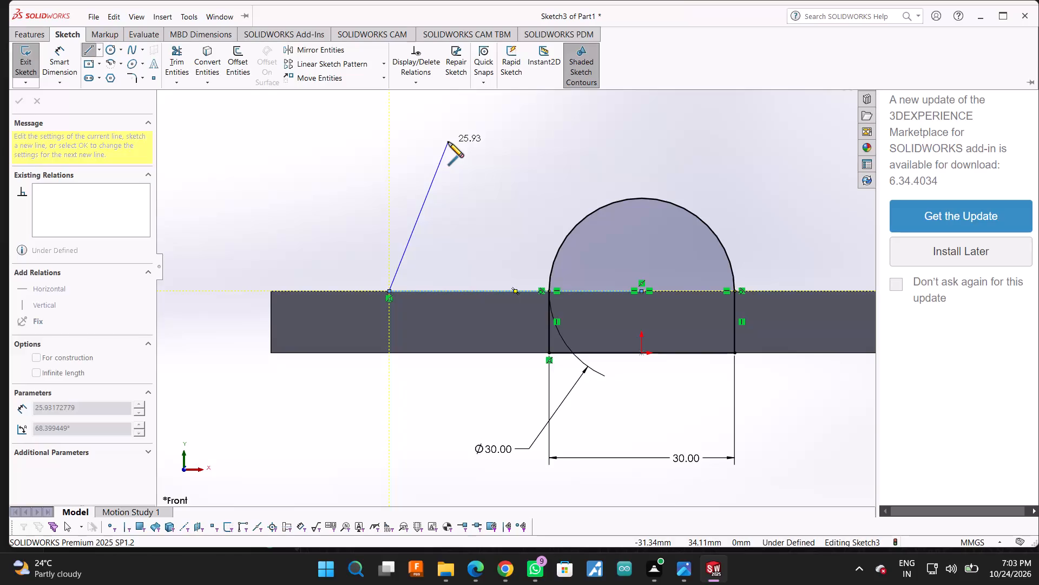
pyautogui.press('Escape')
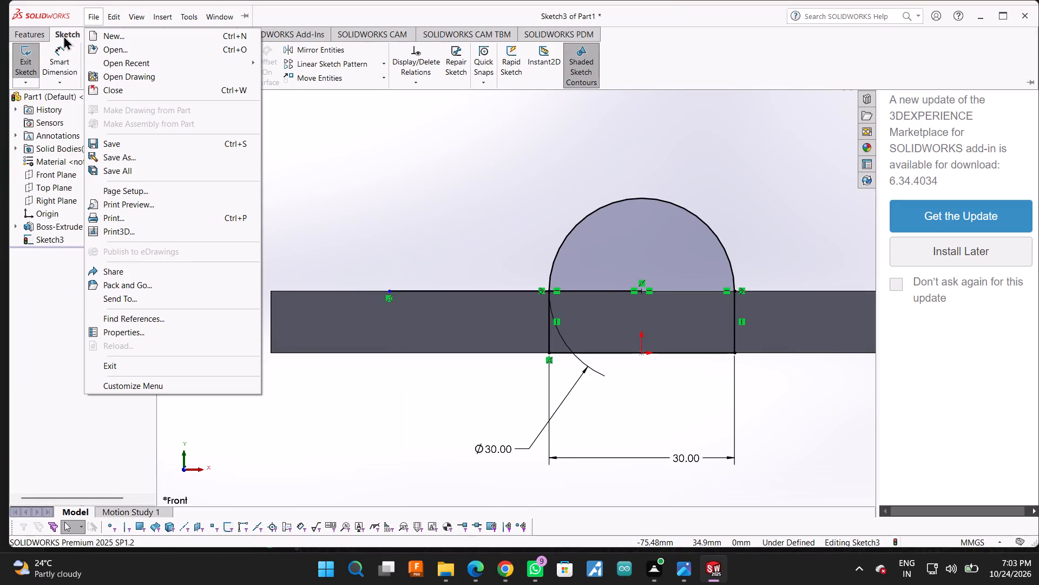
pyautogui.click(295, 162)
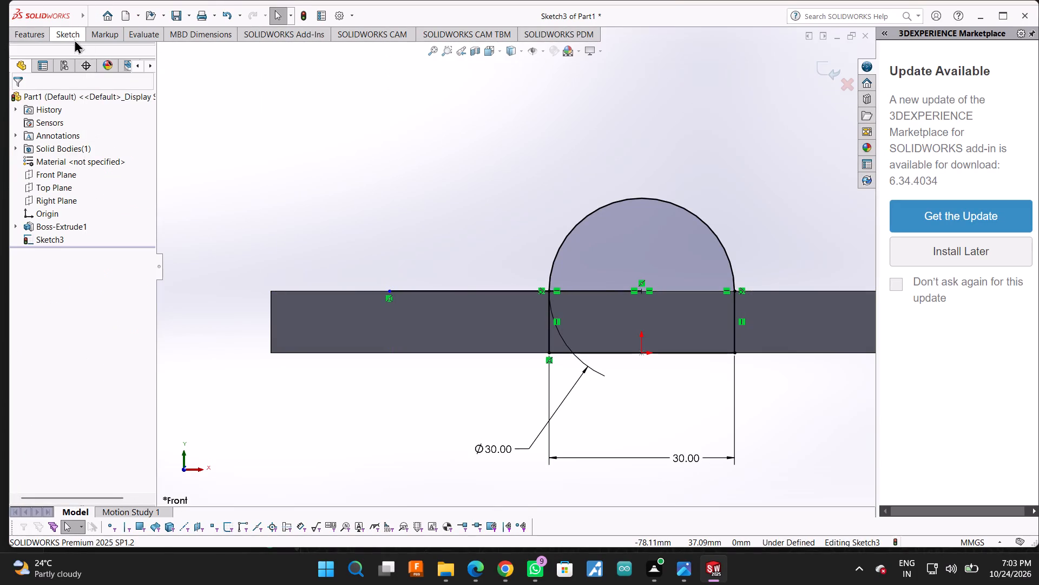
# Sketch a vertical construction line about 57.2 mm long upward from the origin, through the arc's centre.
pyautogui.click(73, 38)
pyautogui.click(85, 49)
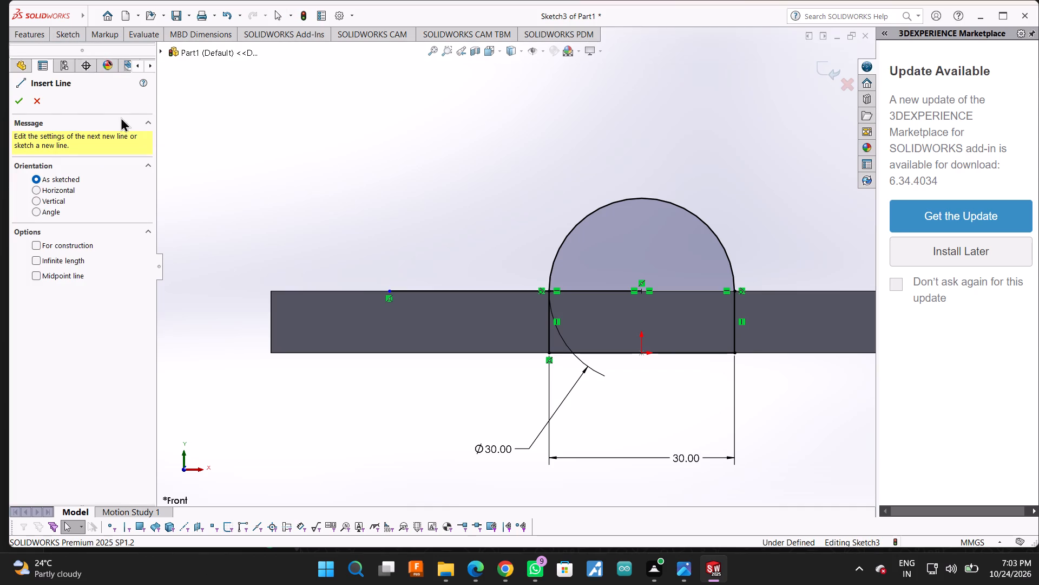
pyautogui.click(77, 240)
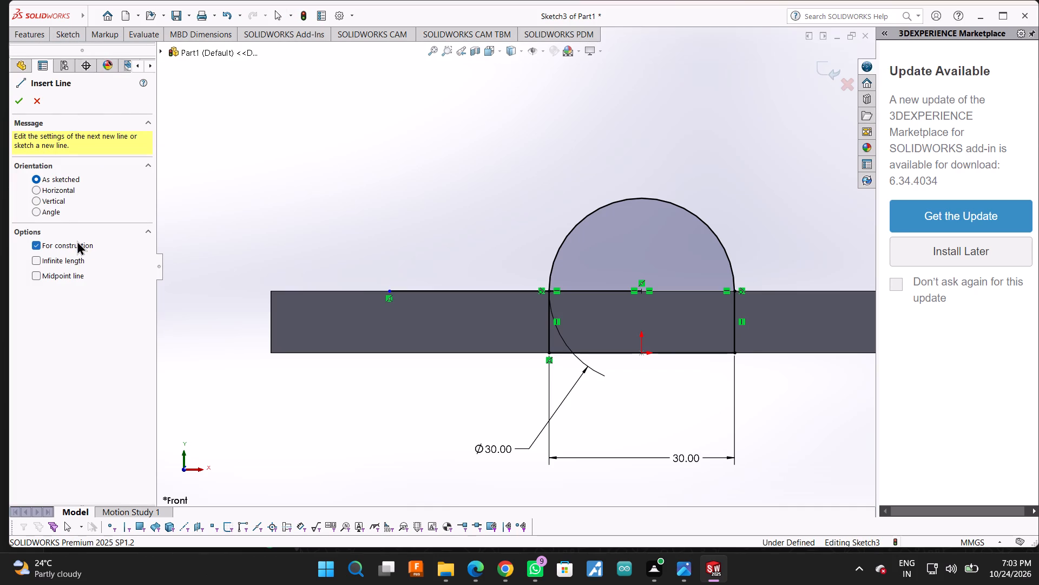
pyautogui.click(641, 355)
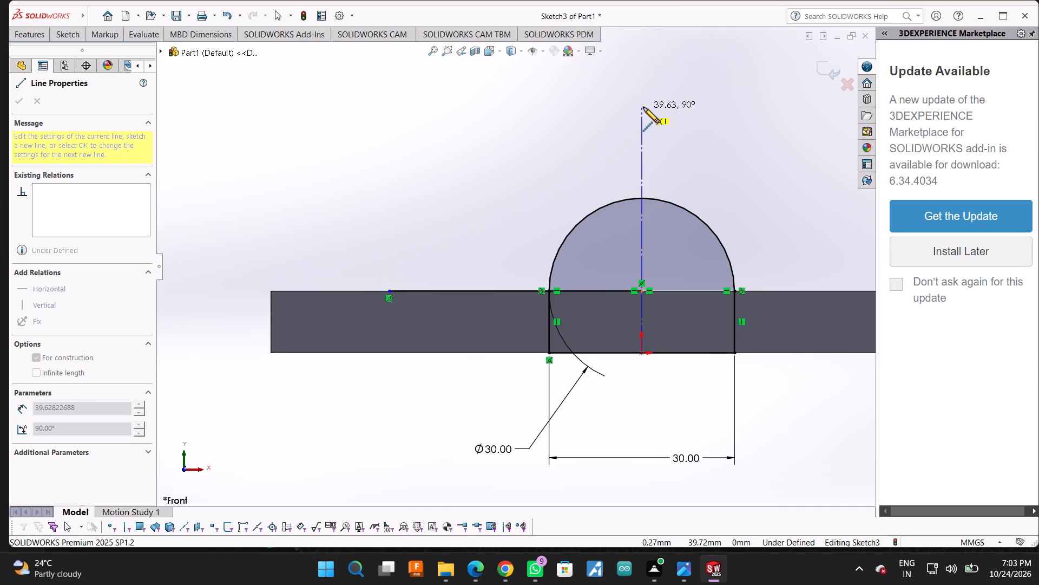
pyautogui.write('50')
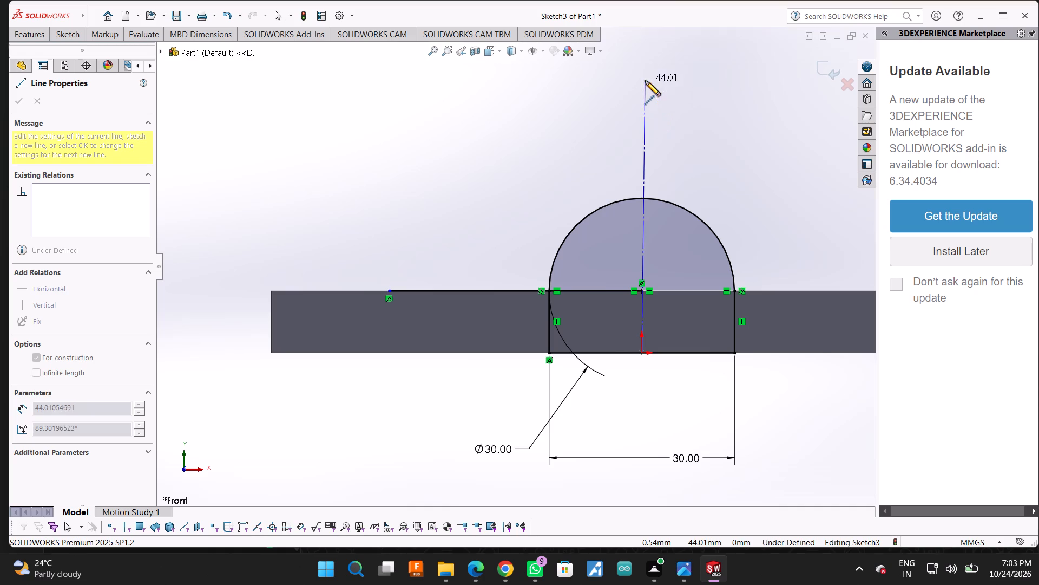
pyautogui.scroll(2, 662, 130)
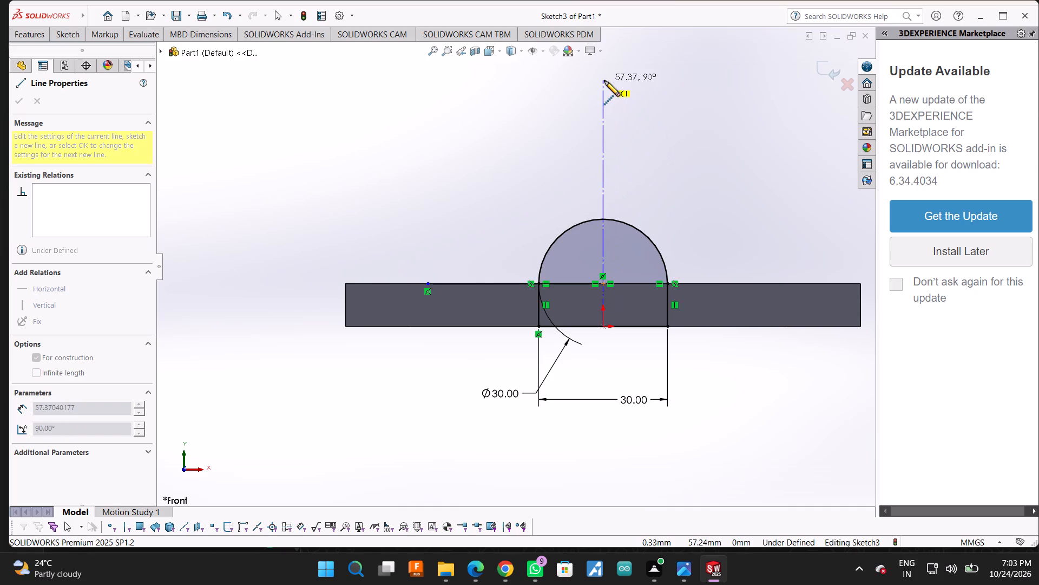
pyautogui.click(604, 81)
# Dimension the vertical construction line's length as 50 mm.
pyautogui.click(73, 30)
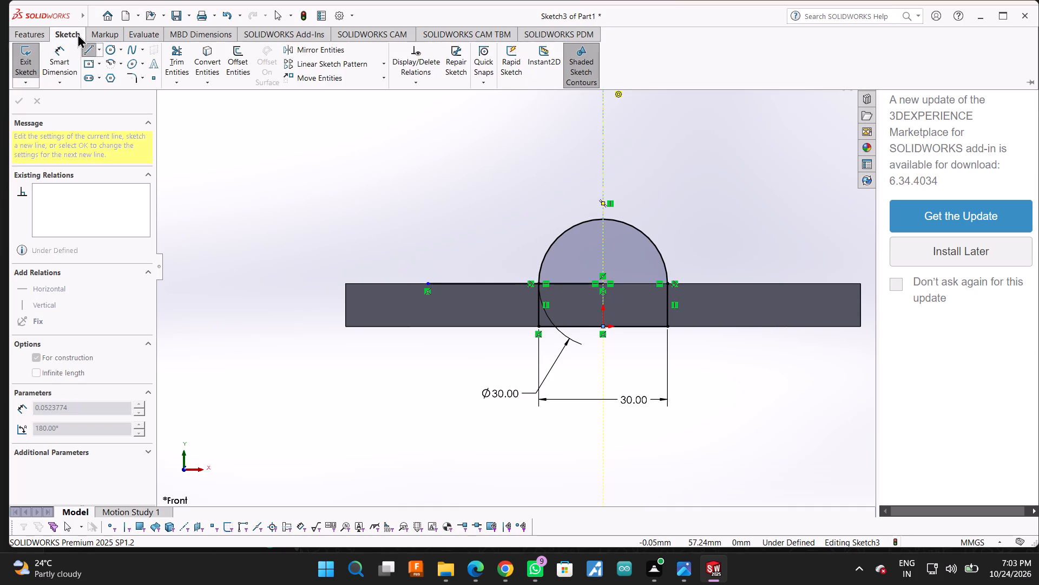
pyautogui.click(62, 48)
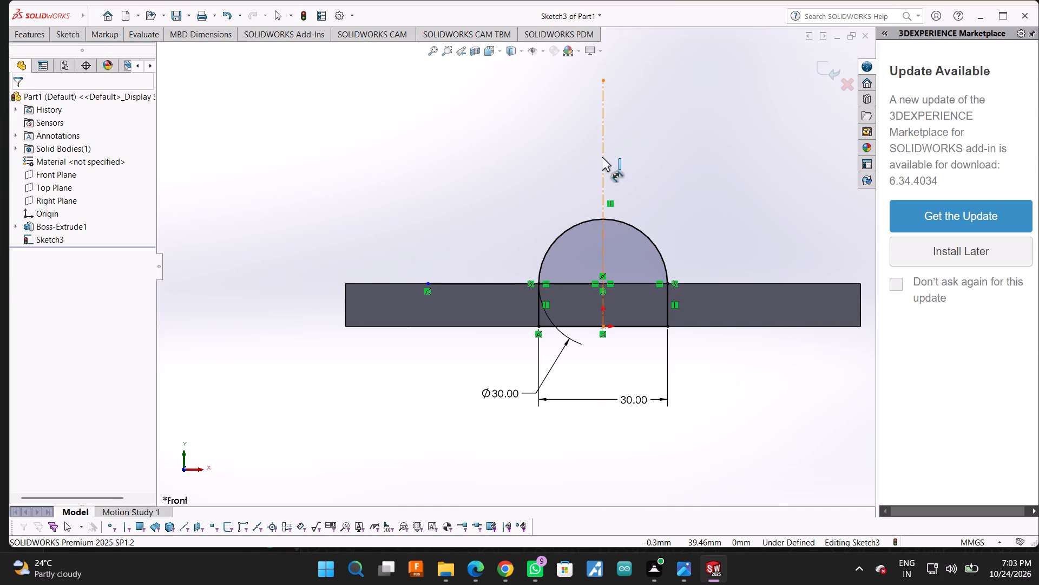
pyautogui.click(602, 157)
pyautogui.scroll(3, 744, 251)
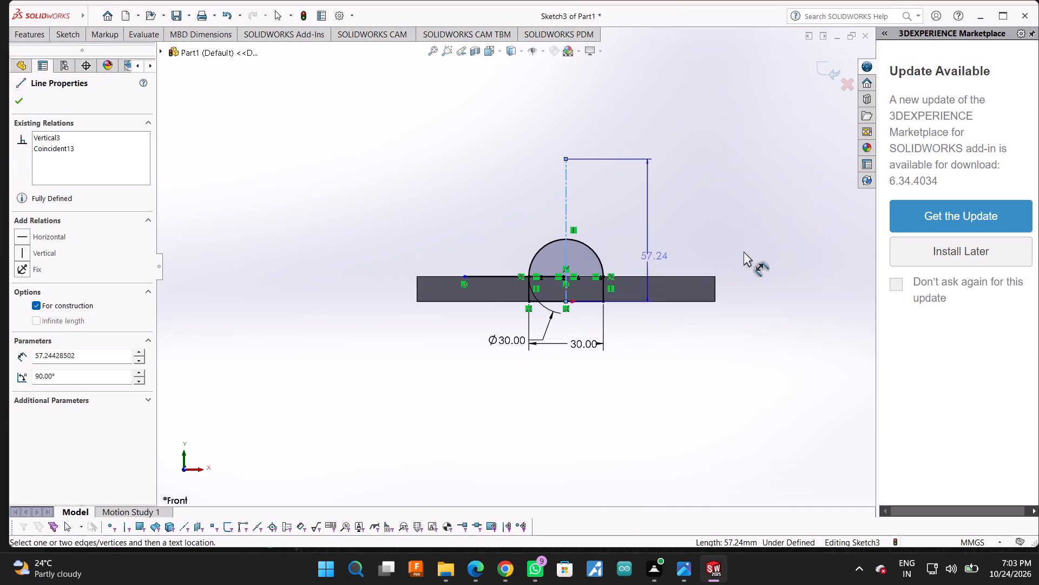
pyautogui.click(823, 246)
pyautogui.write('50')
pyautogui.press('Return')
# Sketch a horizontal line about 21 mm leftward from the centreline's top, continuing with a slanted line to the left end of the plate's top-edge line.
pyautogui.scroll(-2, 710, 228)
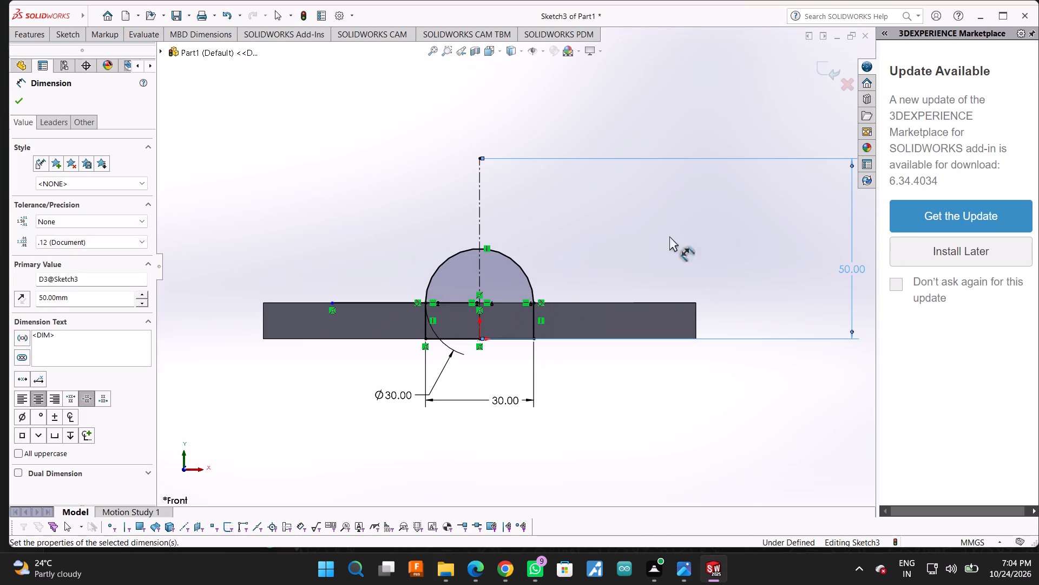
pyautogui.click(76, 36)
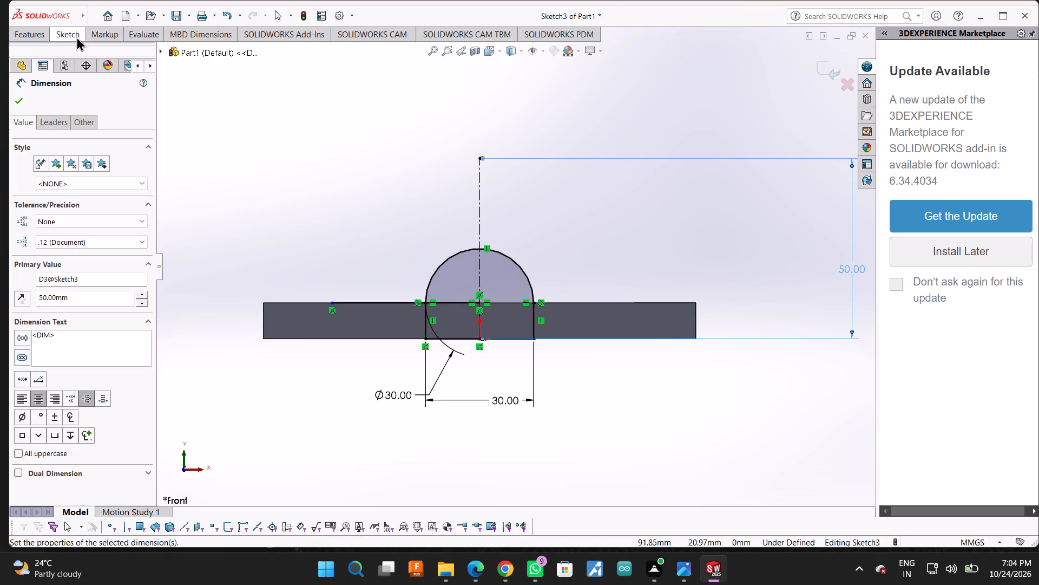
pyautogui.click(83, 48)
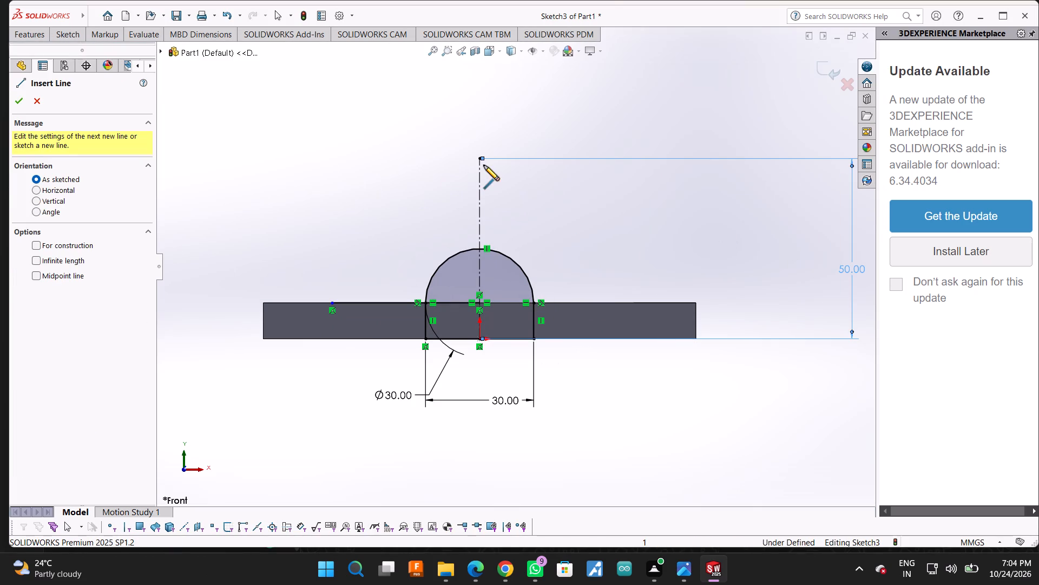
pyautogui.click(478, 160)
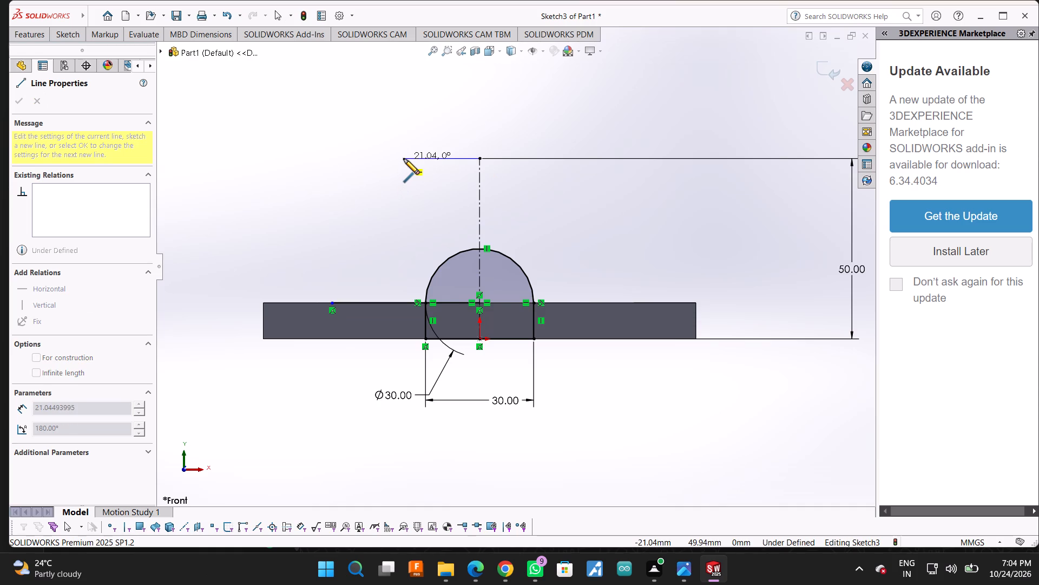
pyautogui.press('2')
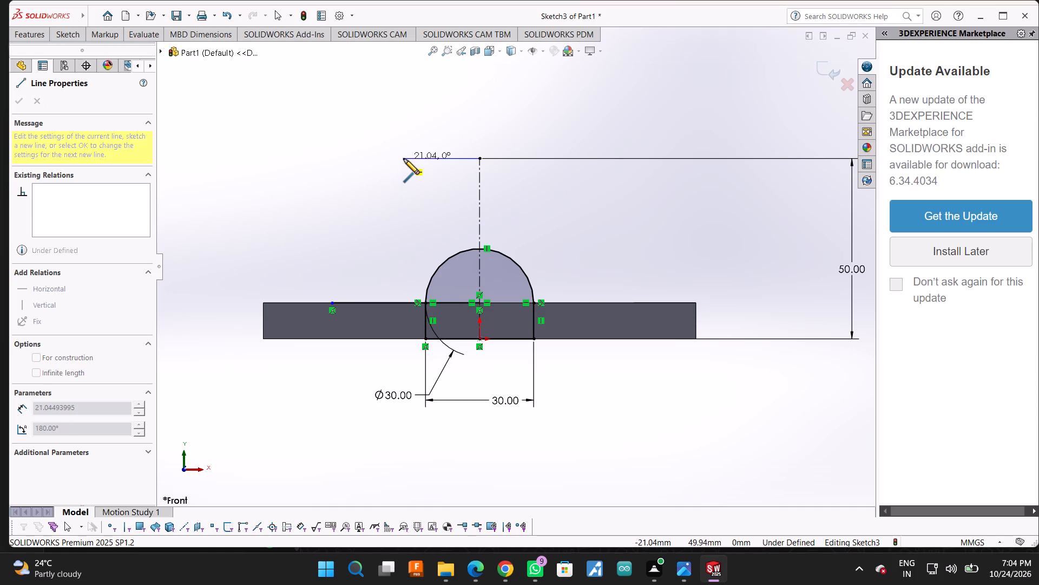
pyautogui.click(404, 159)
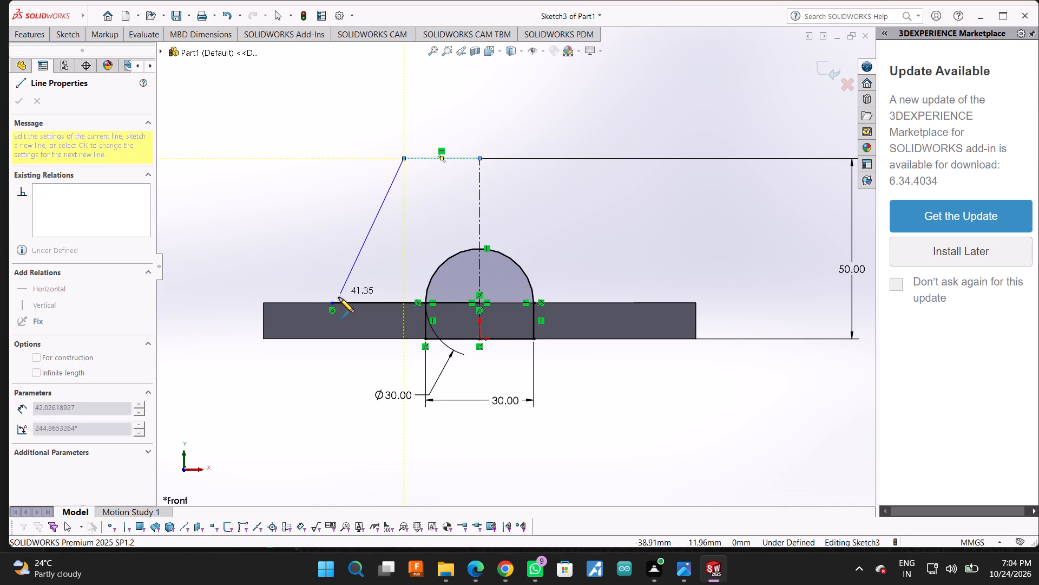
pyautogui.click(333, 302)
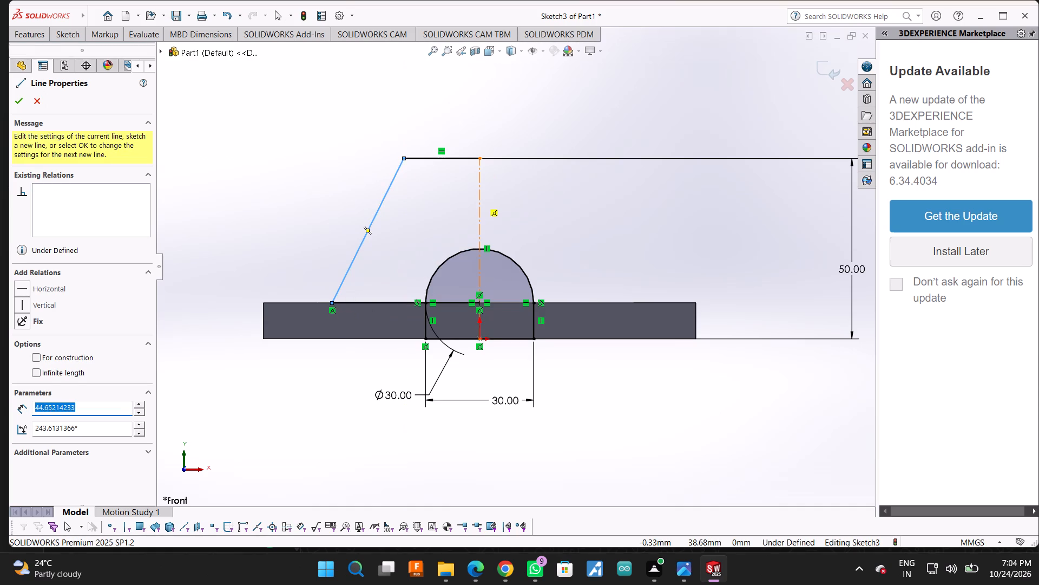
# Dimension the horizontal top line of the tapered outline as 25 mm.
pyautogui.click(66, 40)
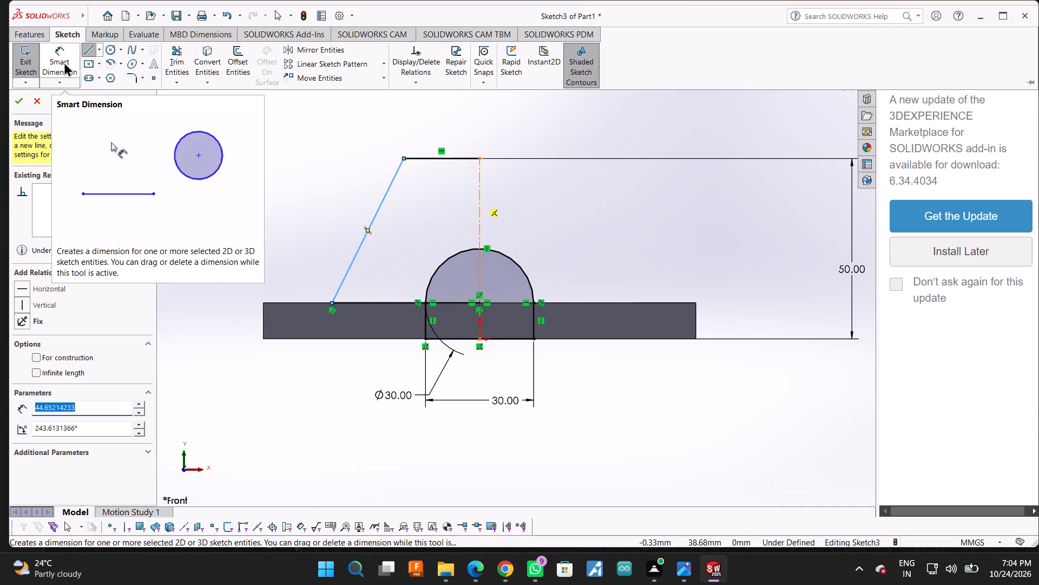
pyautogui.click(58, 49)
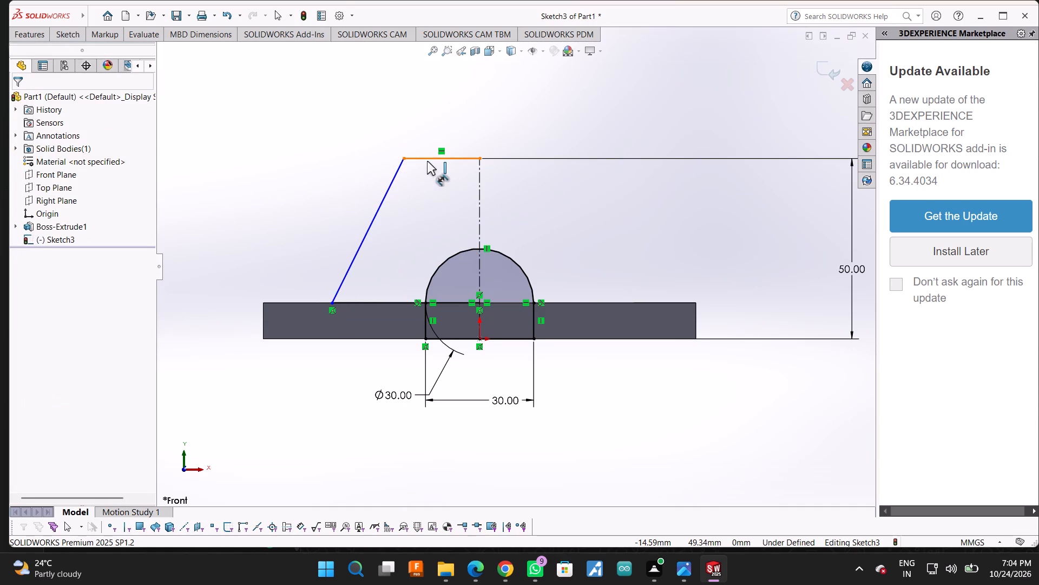
pyautogui.click(415, 158)
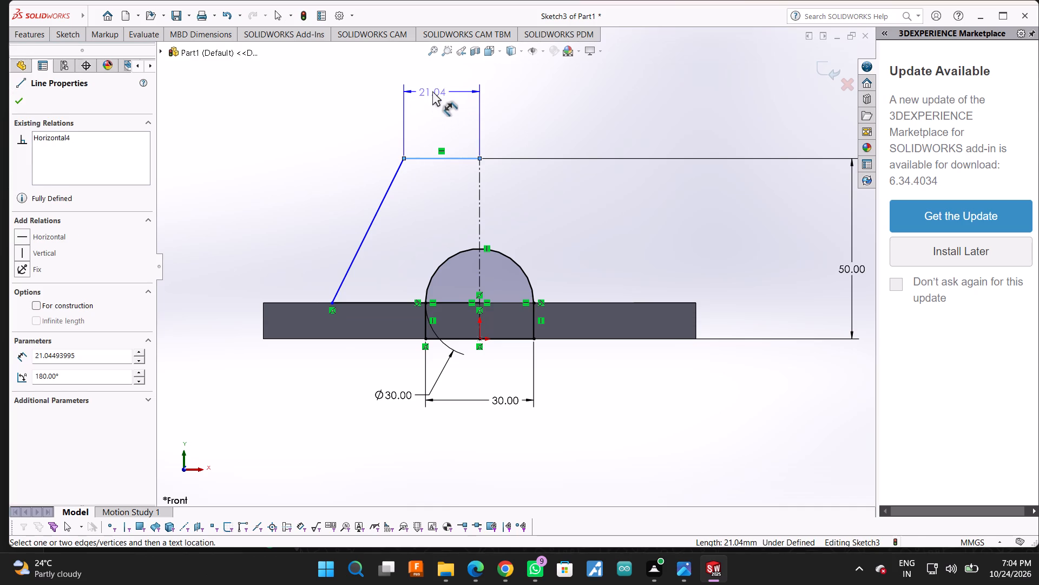
pyautogui.click(433, 88)
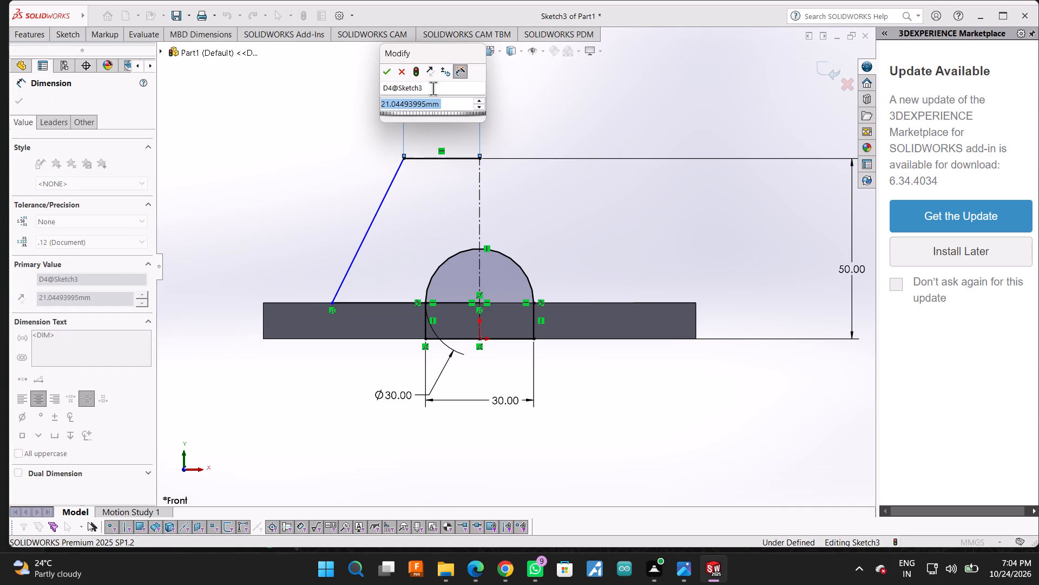
pyautogui.write('25')
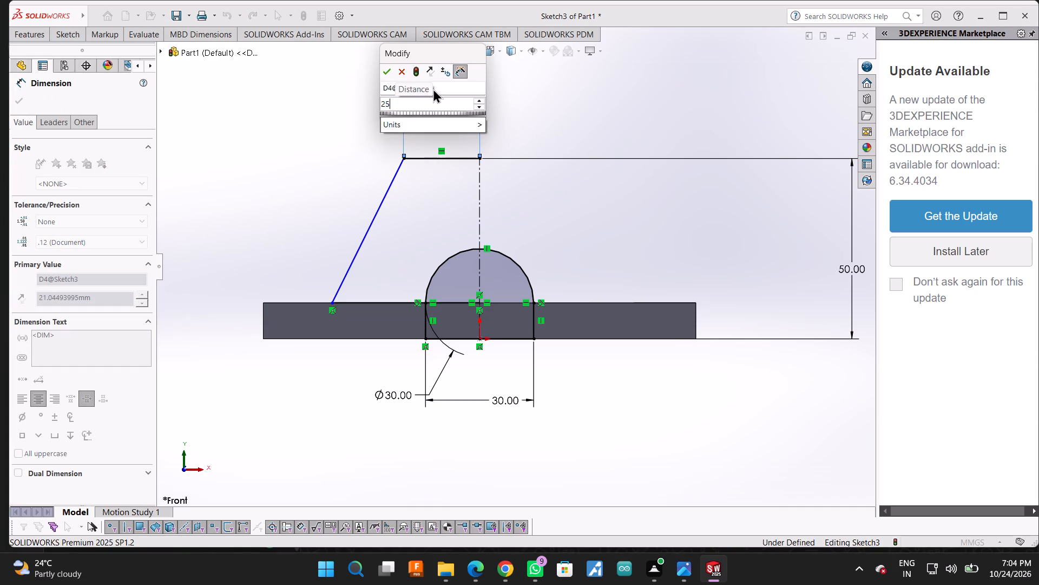
pyautogui.press('Return')
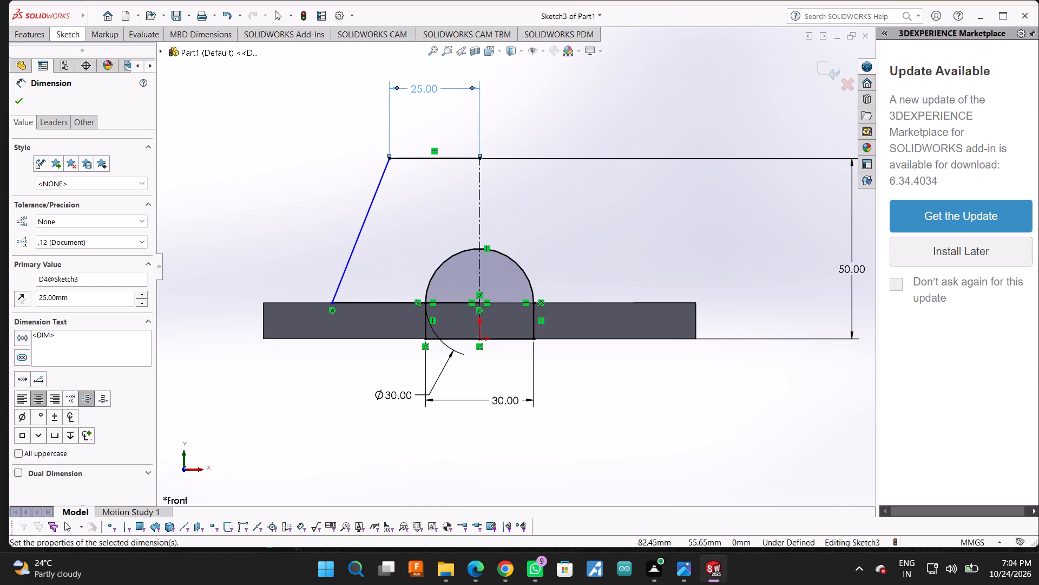
pyautogui.click(18, 100)
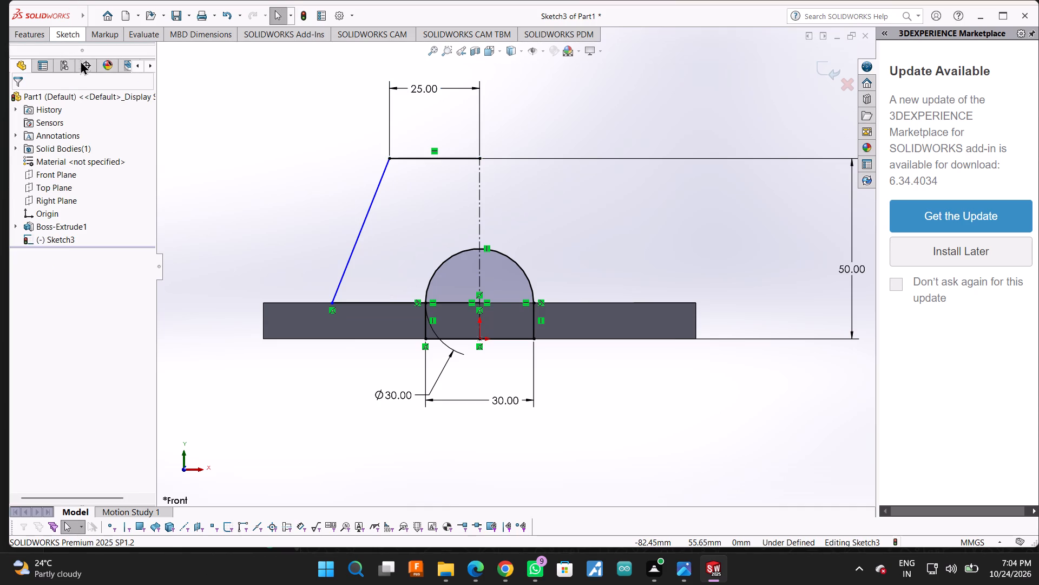
# Sketch a right triangle from the centreline's top: about 8.3 mm down, 14 mm leftward, and a sloped line closing back to the start.
pyautogui.click(72, 34)
pyautogui.click(82, 48)
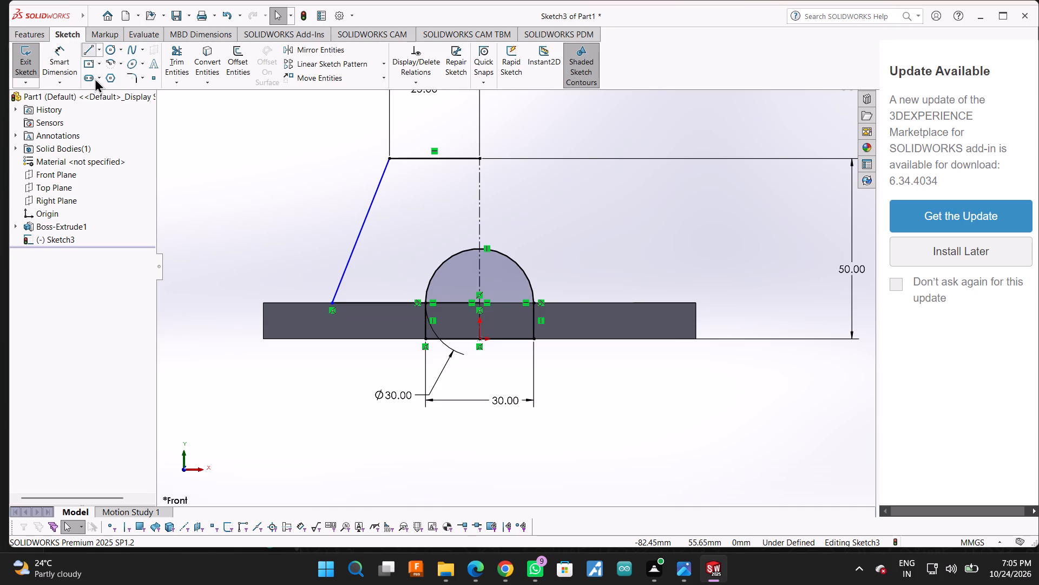
pyautogui.click(481, 160)
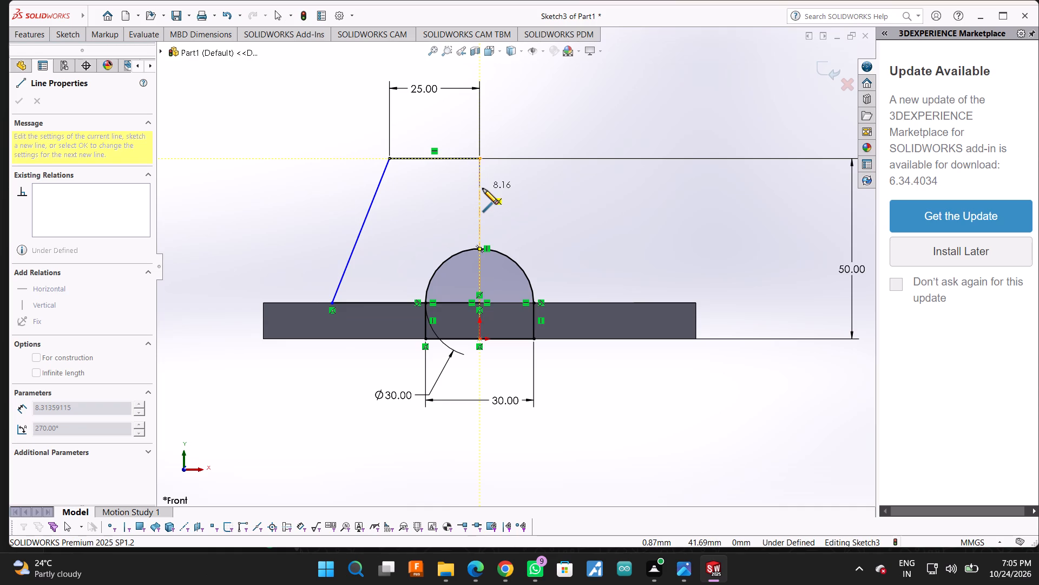
pyautogui.click(483, 188)
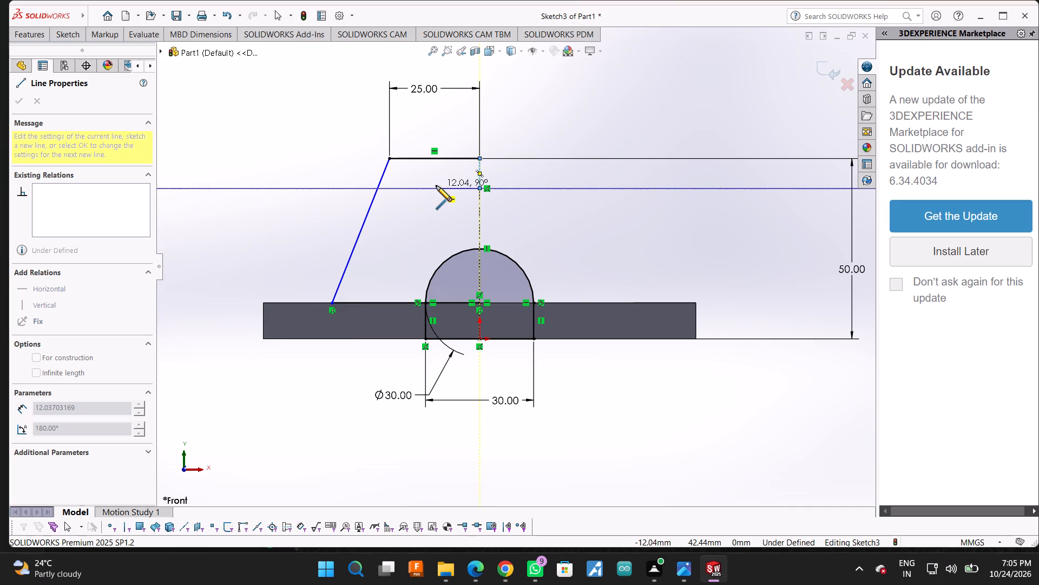
pyautogui.click(429, 186)
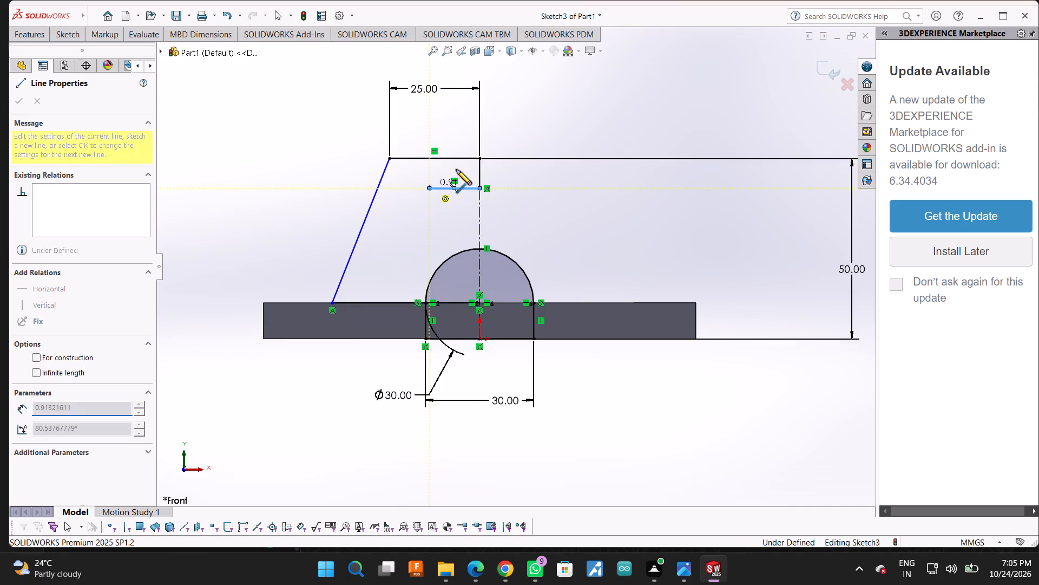
pyautogui.click(478, 160)
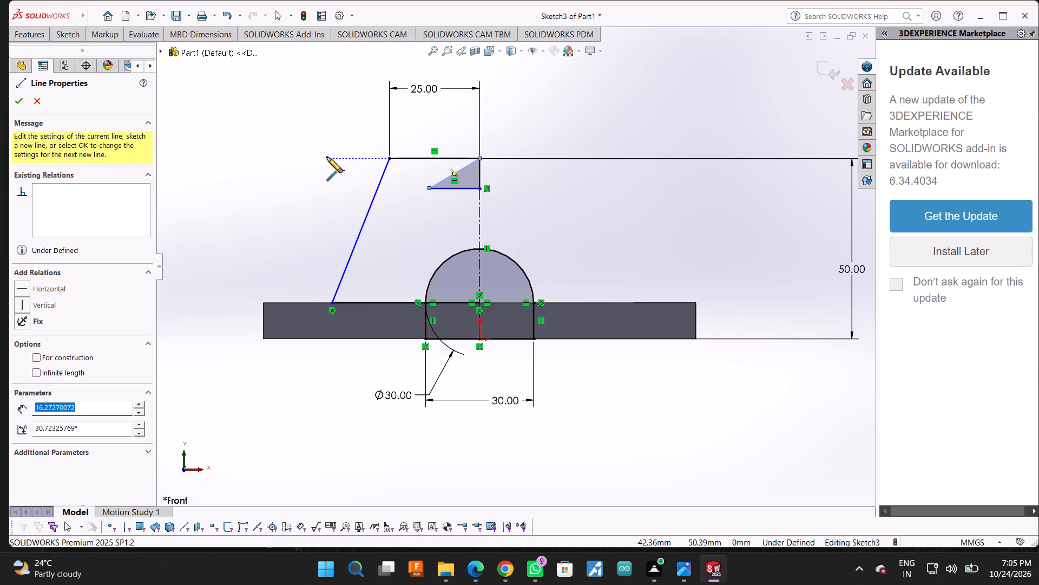
# Dimension the triangle's vertical side on the centreline as 10 mm.
pyautogui.scroll(-1, 456, 283)
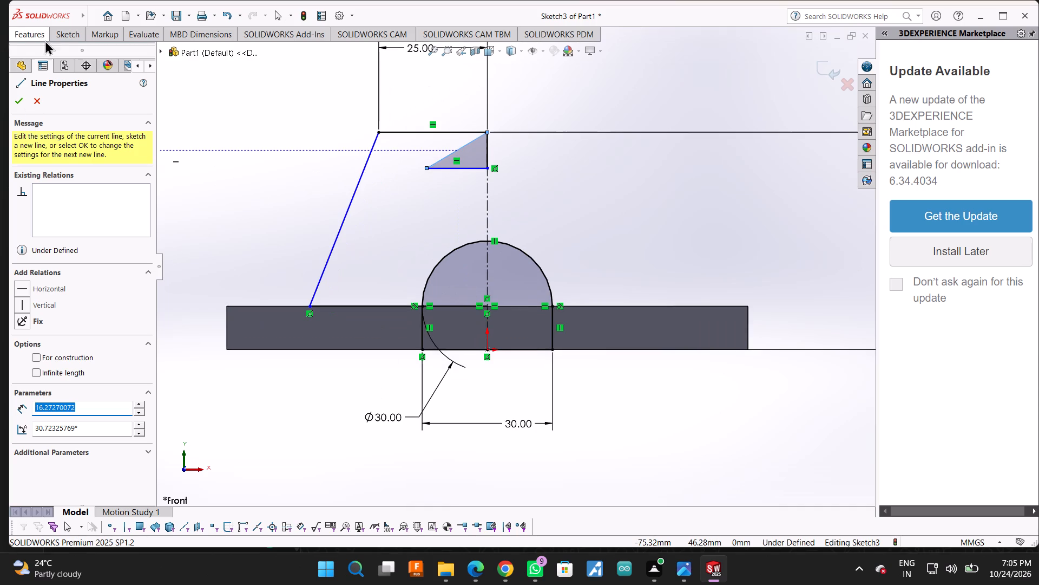
pyautogui.click(64, 39)
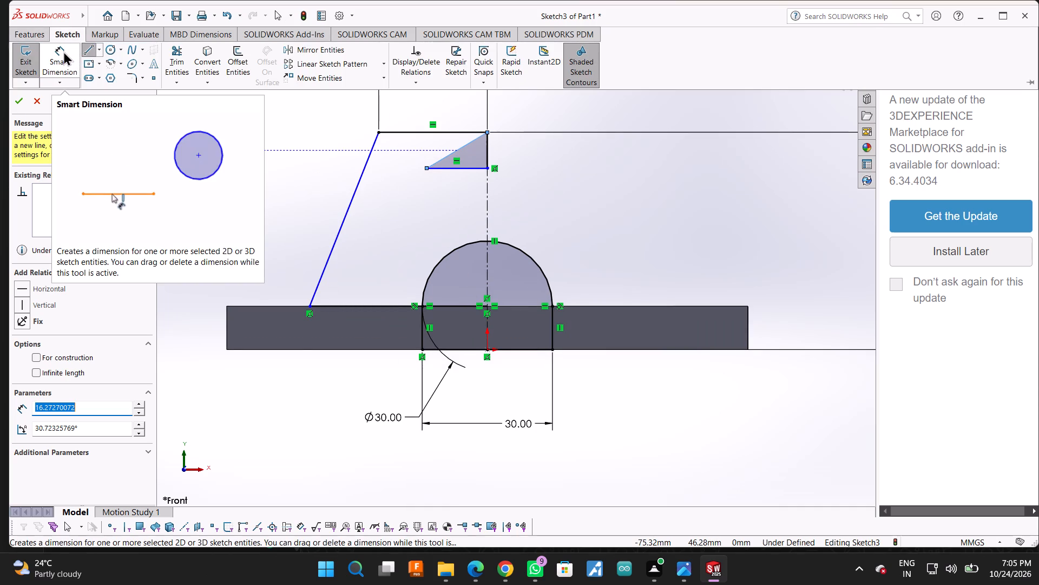
pyautogui.click(63, 51)
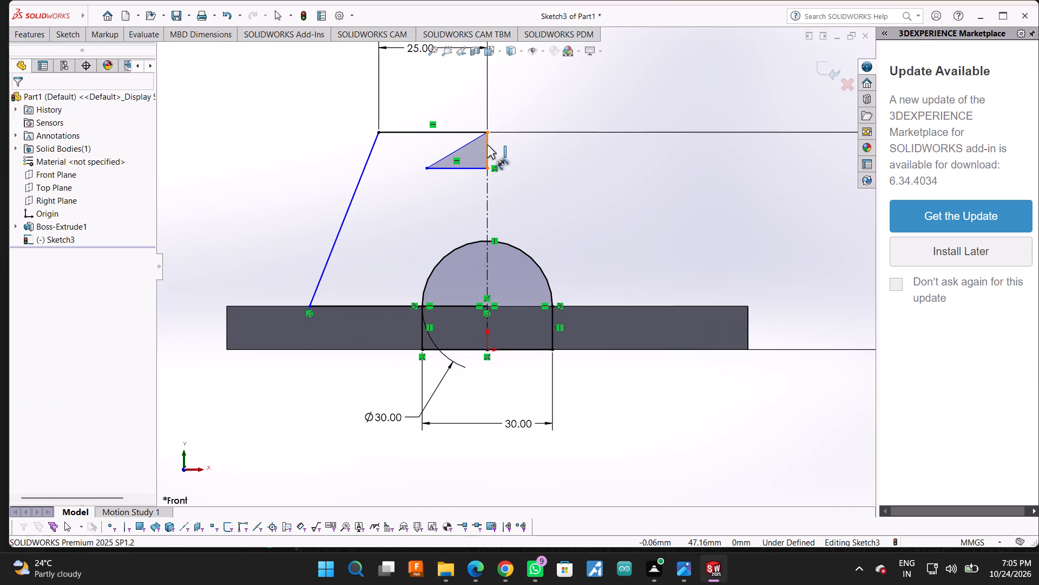
pyautogui.click(487, 145)
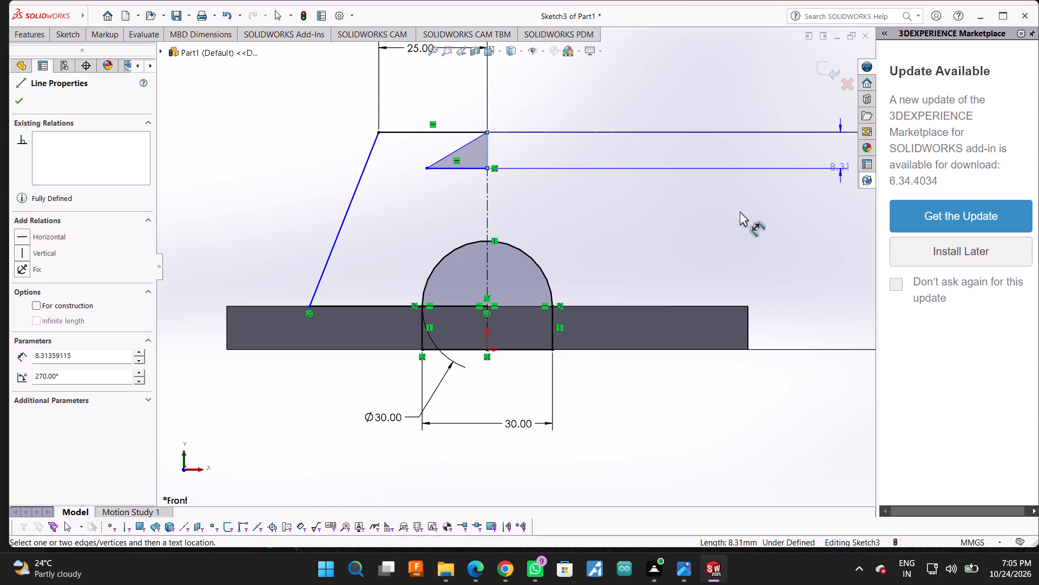
pyautogui.scroll(3, 387, 233)
pyautogui.click(716, 221)
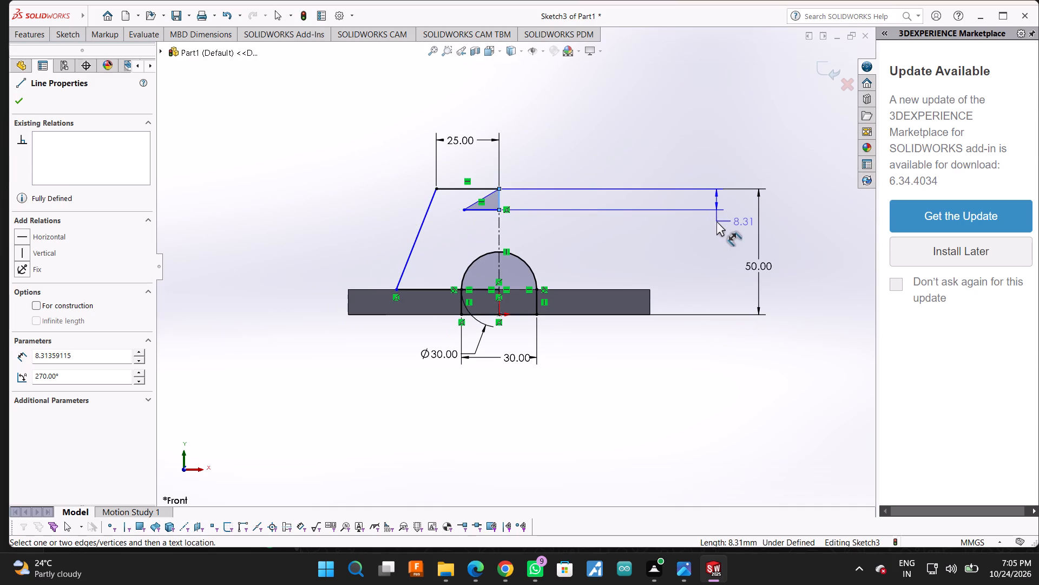
pyautogui.write('10')
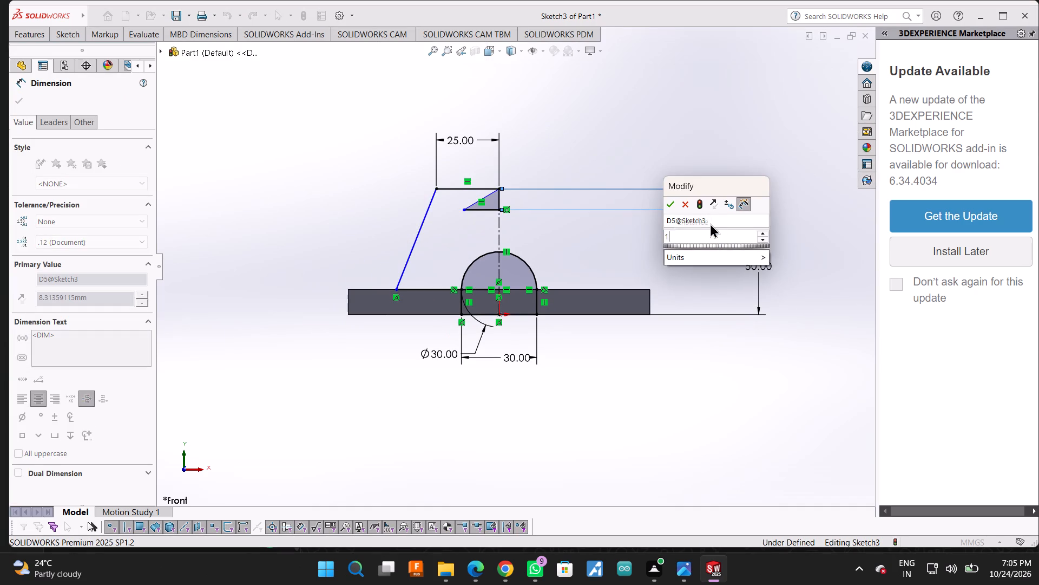
pyautogui.press('Return')
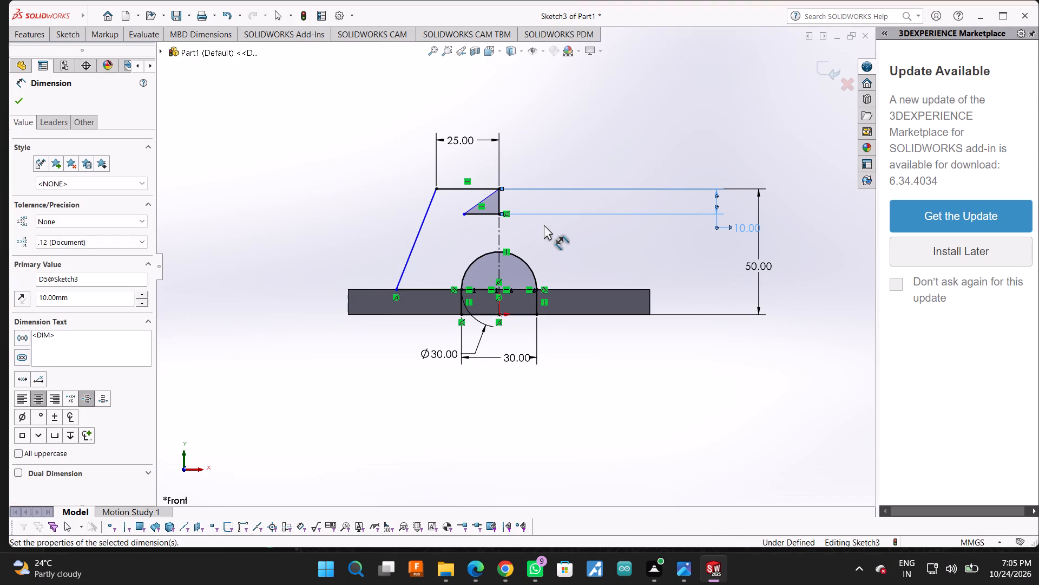
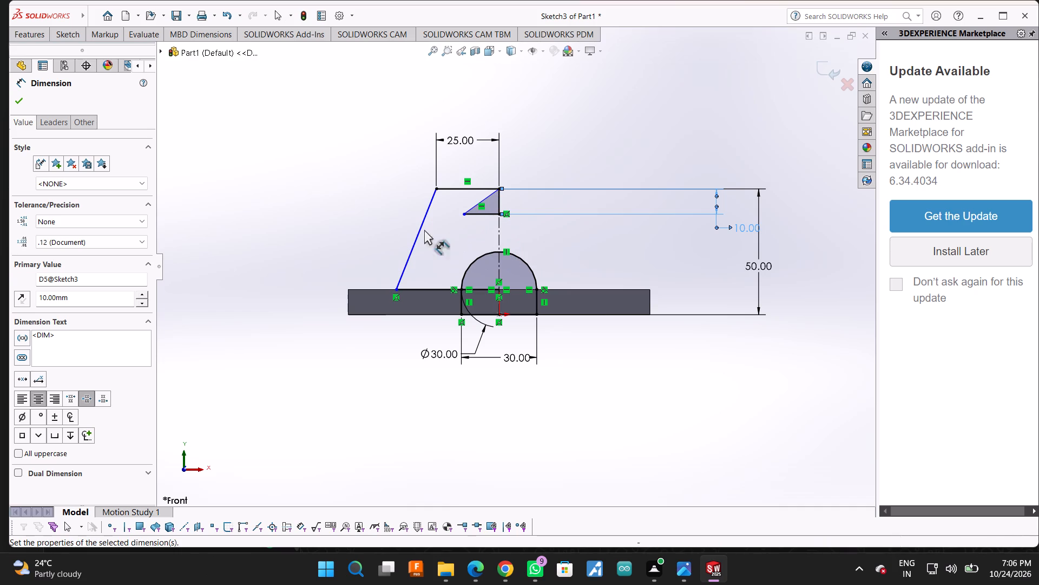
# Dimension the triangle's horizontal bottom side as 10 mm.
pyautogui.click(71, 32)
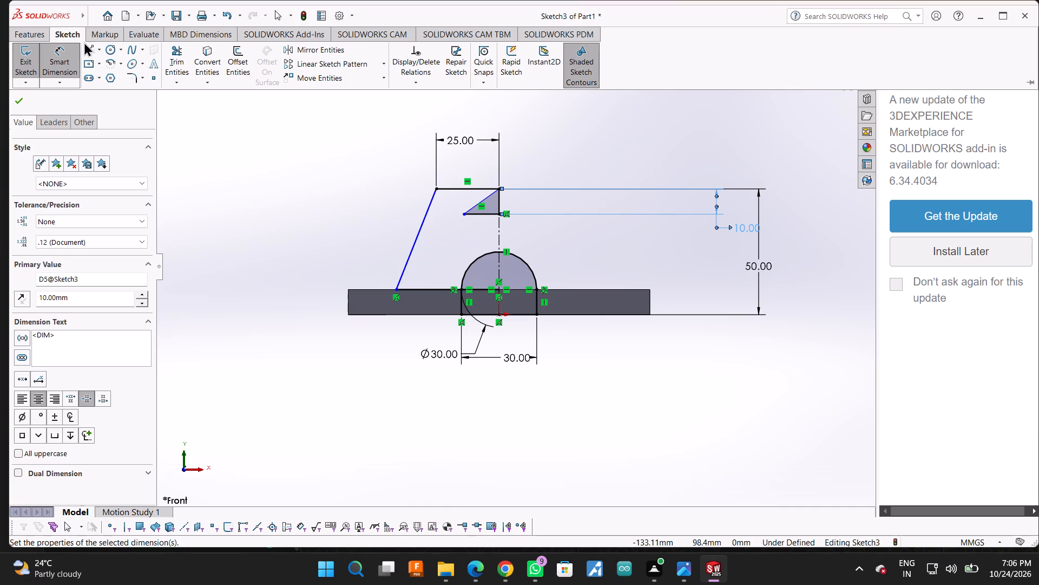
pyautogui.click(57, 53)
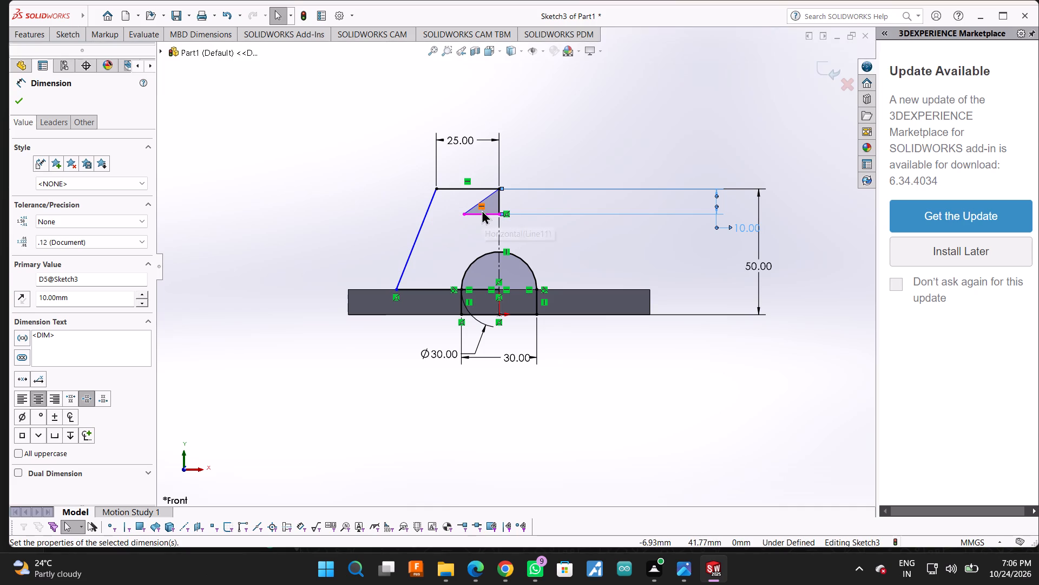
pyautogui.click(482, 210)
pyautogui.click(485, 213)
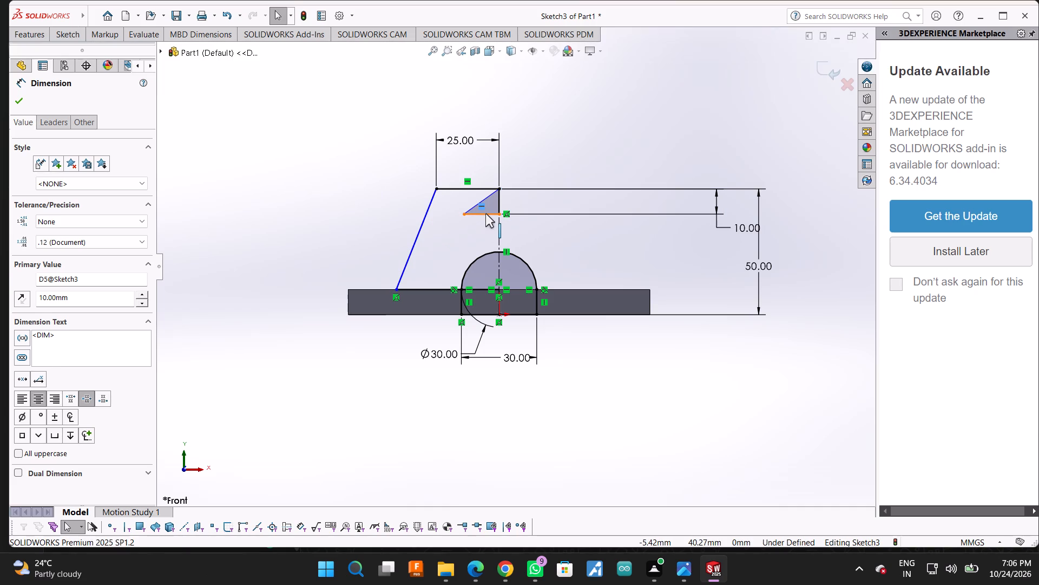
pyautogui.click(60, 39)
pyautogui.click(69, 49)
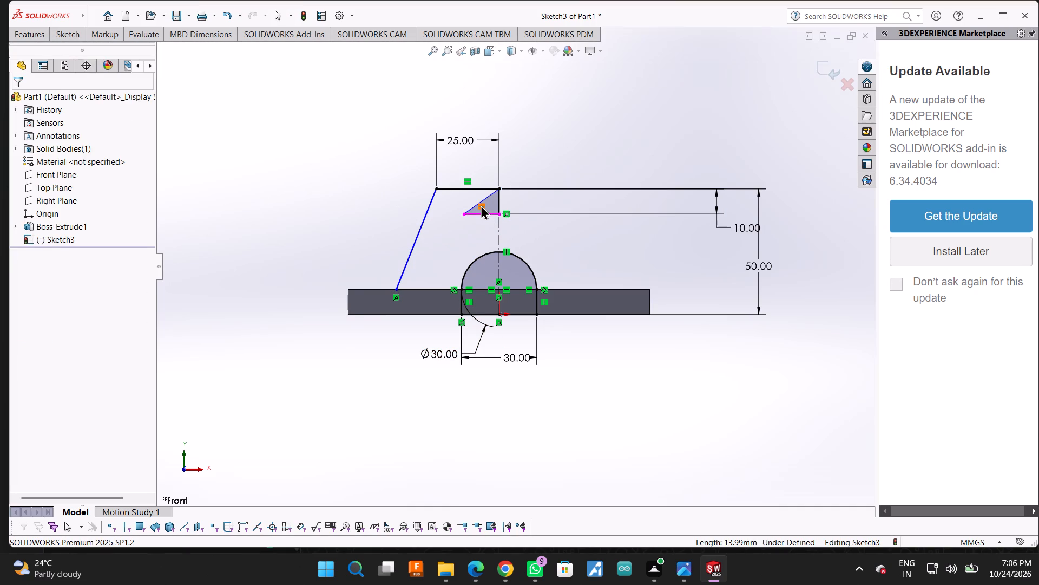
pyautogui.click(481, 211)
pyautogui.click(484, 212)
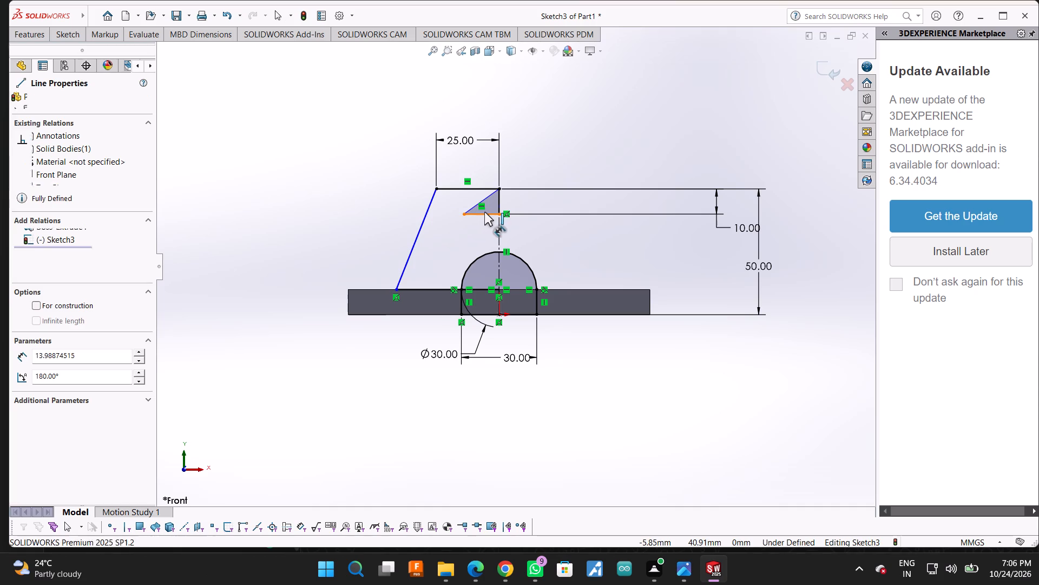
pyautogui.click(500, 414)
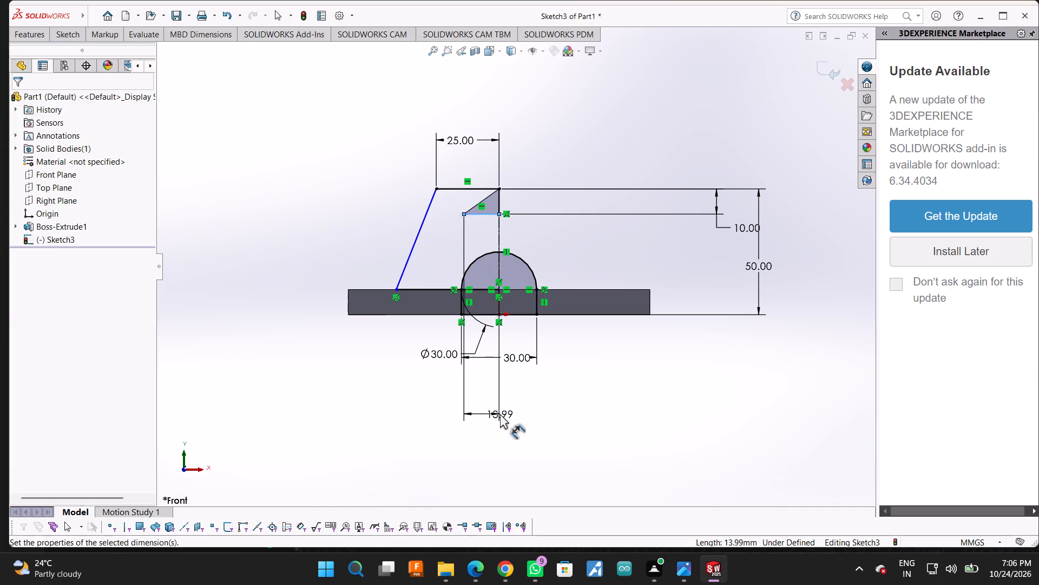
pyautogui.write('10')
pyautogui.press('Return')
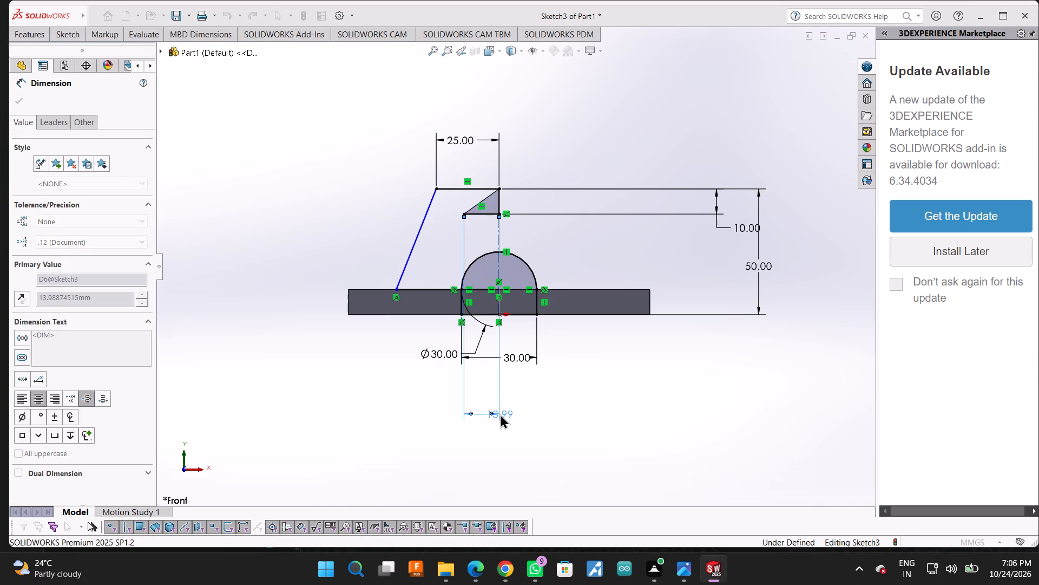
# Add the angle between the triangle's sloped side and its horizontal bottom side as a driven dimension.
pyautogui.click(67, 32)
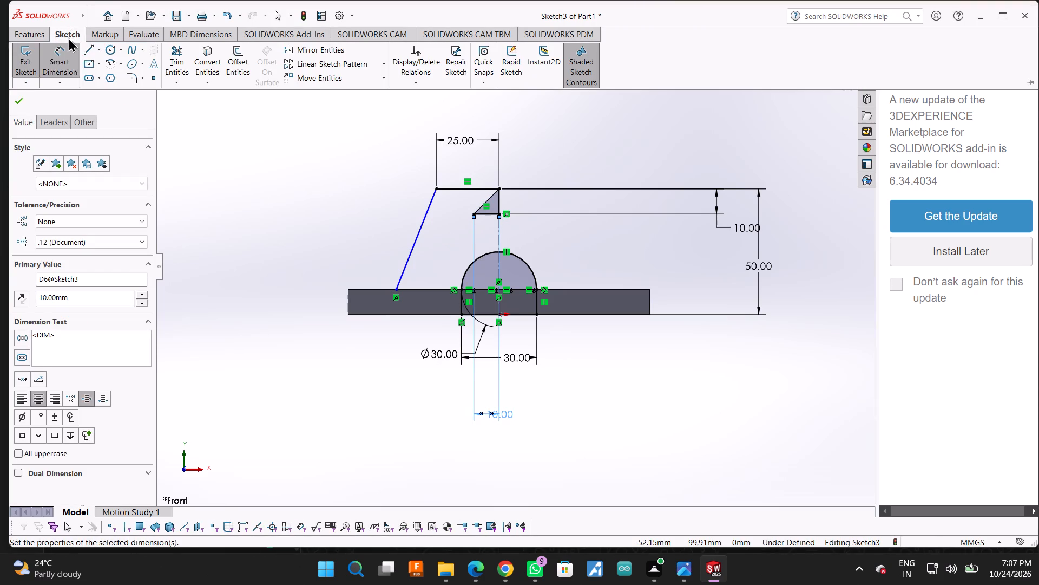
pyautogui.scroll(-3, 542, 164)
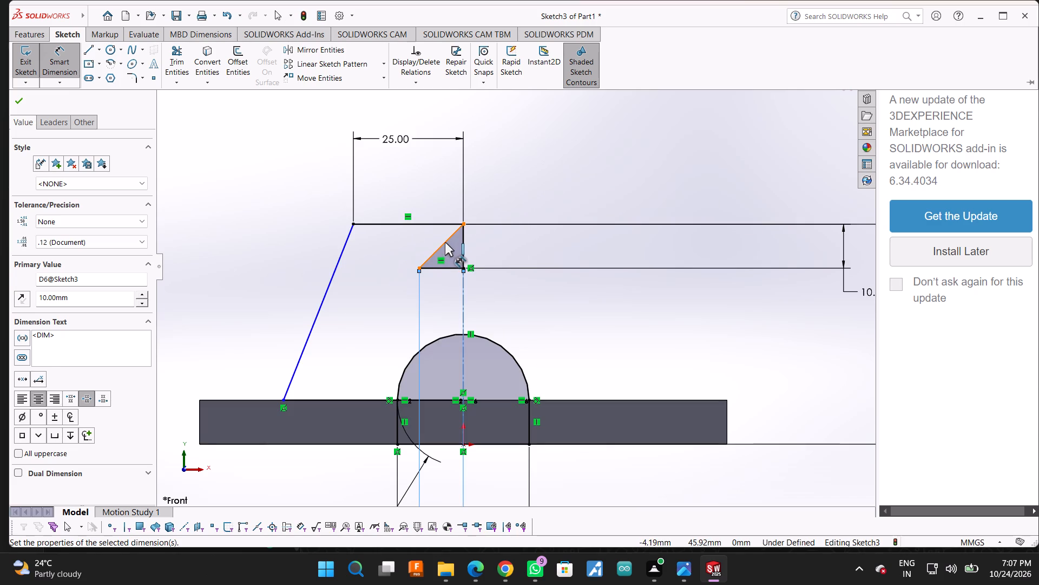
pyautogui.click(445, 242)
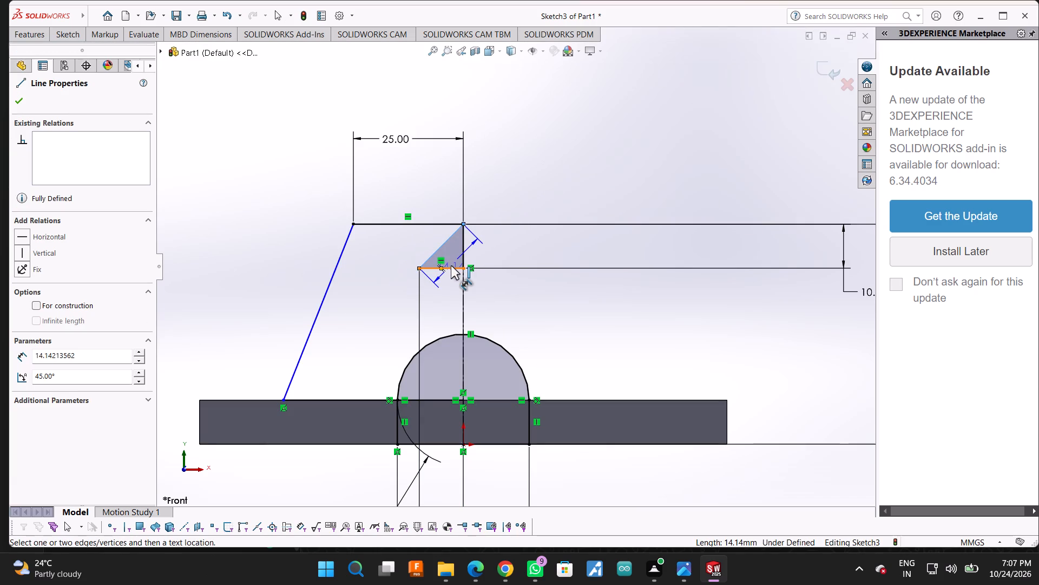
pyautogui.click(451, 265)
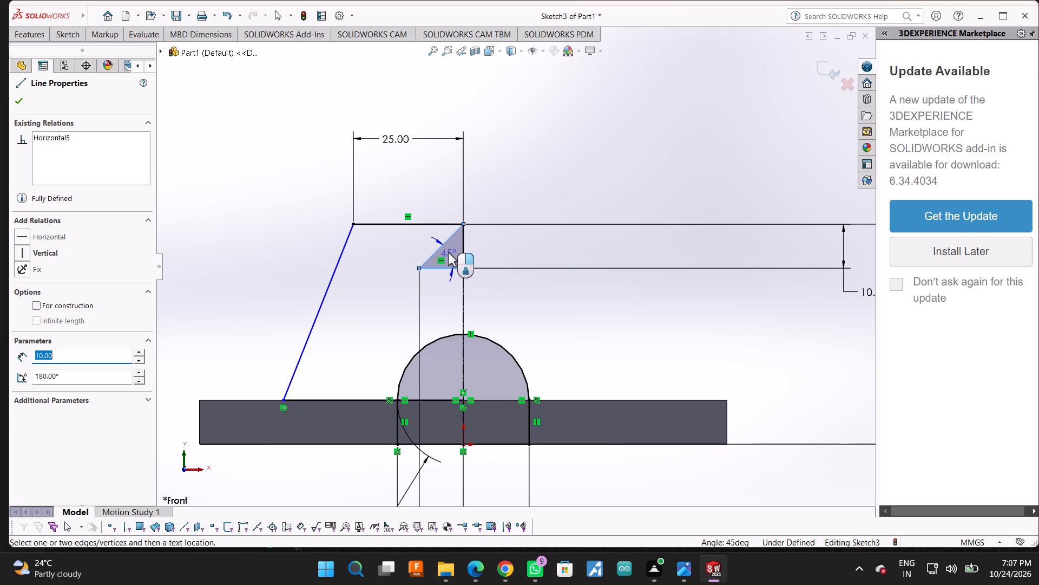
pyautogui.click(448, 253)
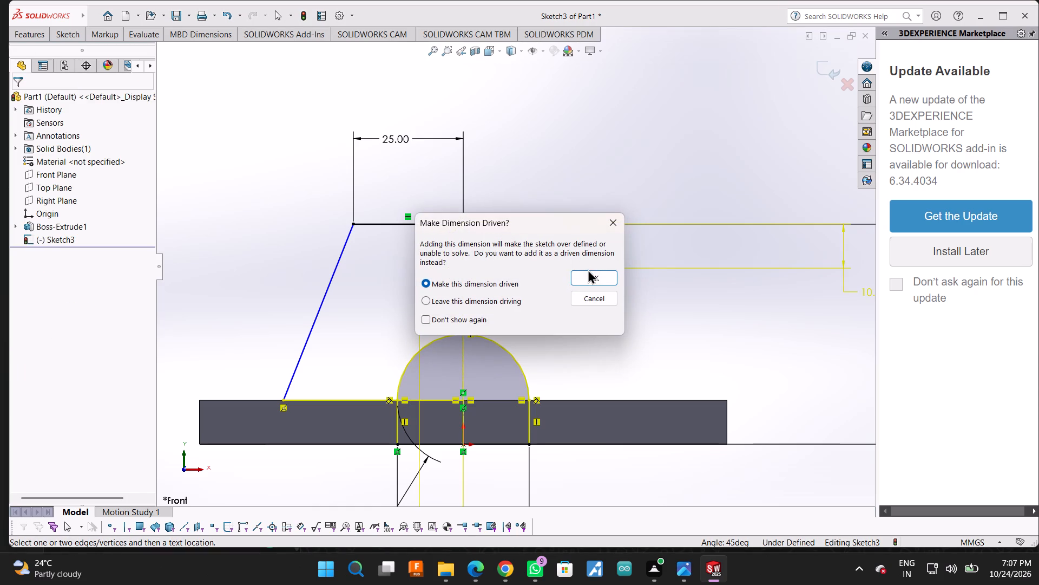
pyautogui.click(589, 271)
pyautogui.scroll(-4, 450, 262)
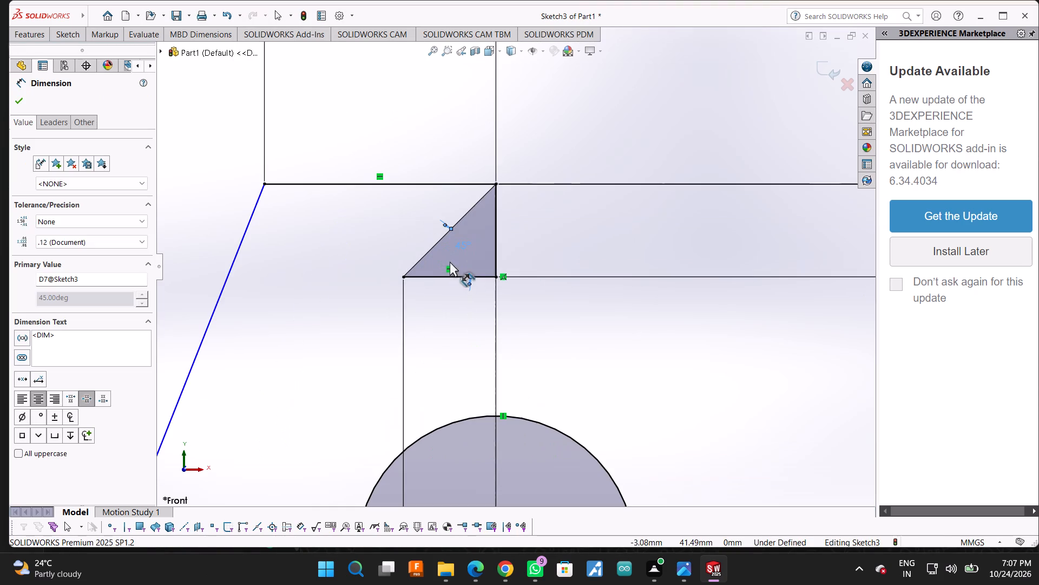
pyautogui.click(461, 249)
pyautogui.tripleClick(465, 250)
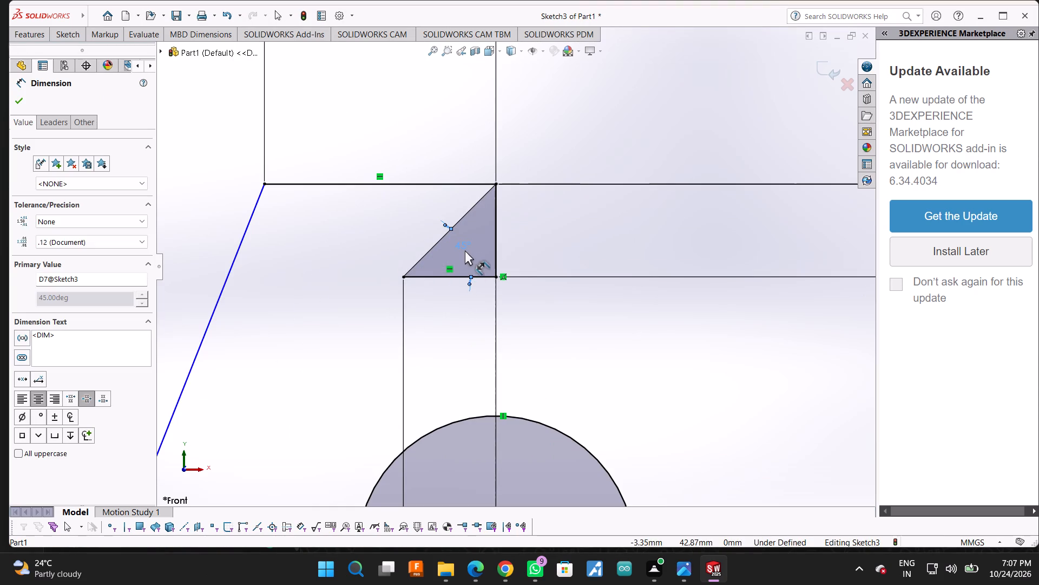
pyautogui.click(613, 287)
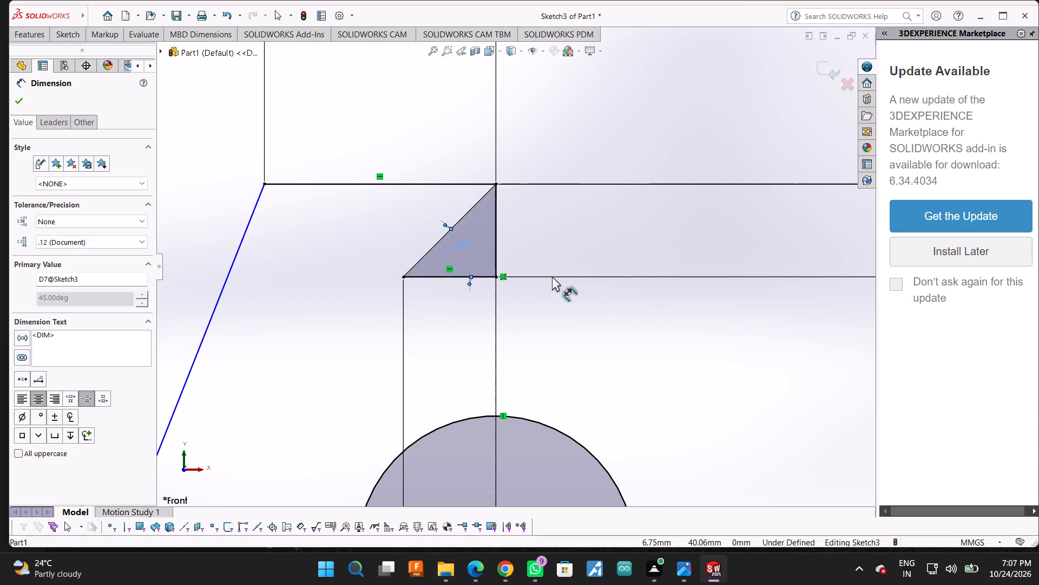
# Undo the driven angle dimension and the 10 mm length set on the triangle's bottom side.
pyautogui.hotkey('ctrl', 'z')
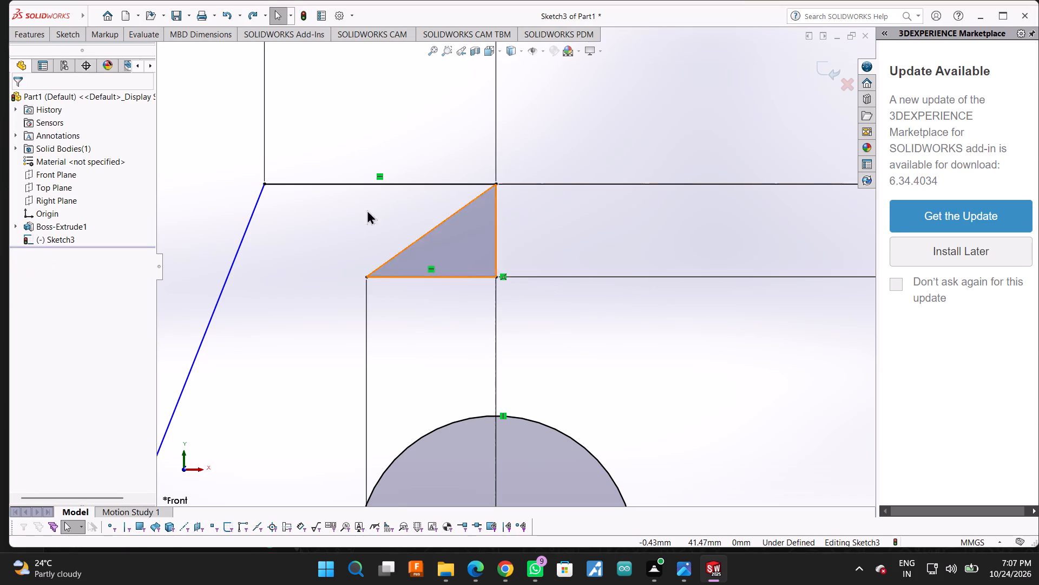
# Trim away the triangle's vertical side on the centreline using Power trim.
pyautogui.click(77, 31)
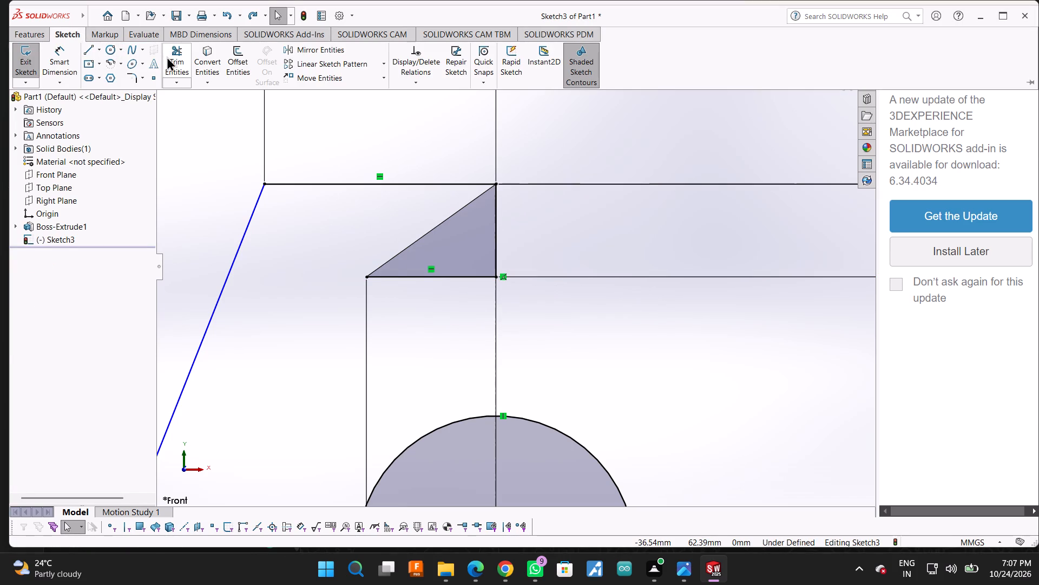
pyautogui.click(171, 54)
pyautogui.moveTo(479, 237); pyautogui.dragTo(517, 237)
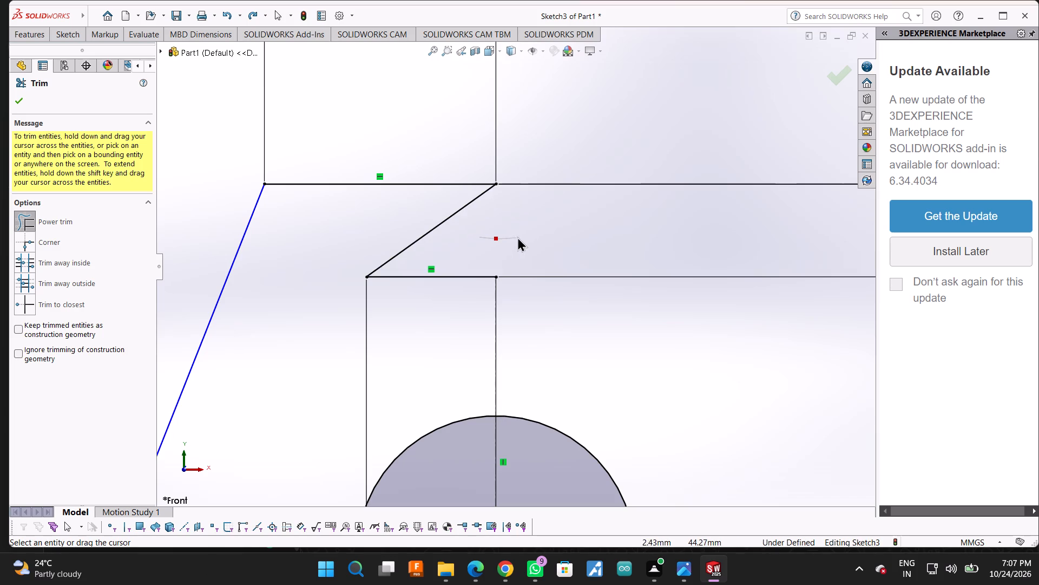
pyautogui.moveTo(517, 237); pyautogui.dragTo(518, 237)
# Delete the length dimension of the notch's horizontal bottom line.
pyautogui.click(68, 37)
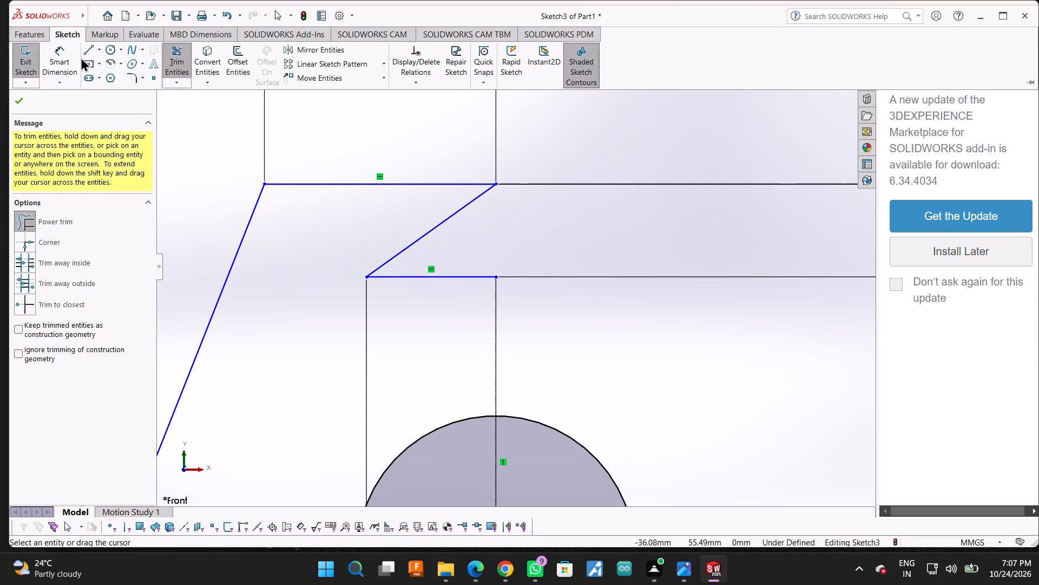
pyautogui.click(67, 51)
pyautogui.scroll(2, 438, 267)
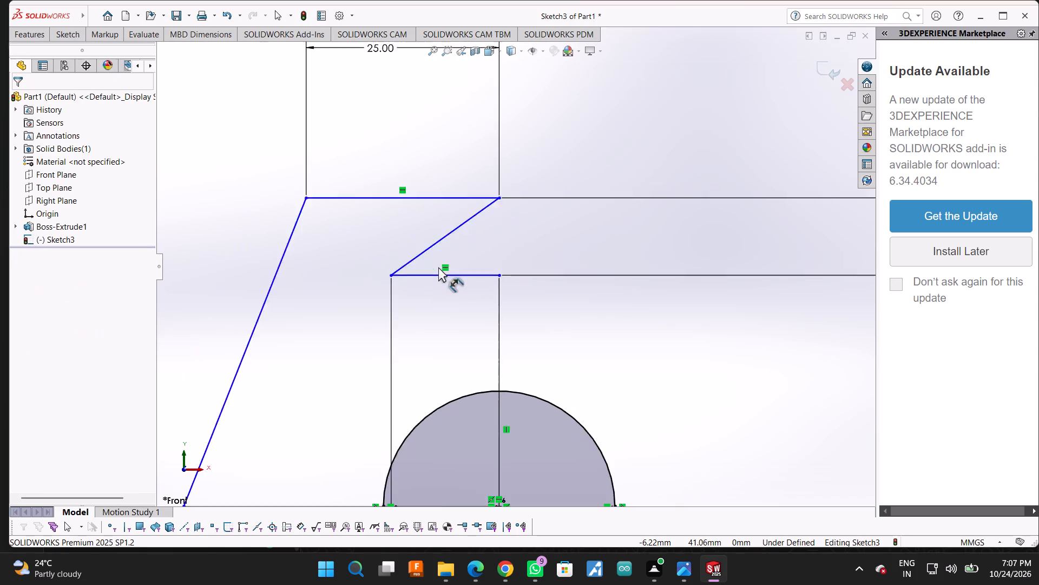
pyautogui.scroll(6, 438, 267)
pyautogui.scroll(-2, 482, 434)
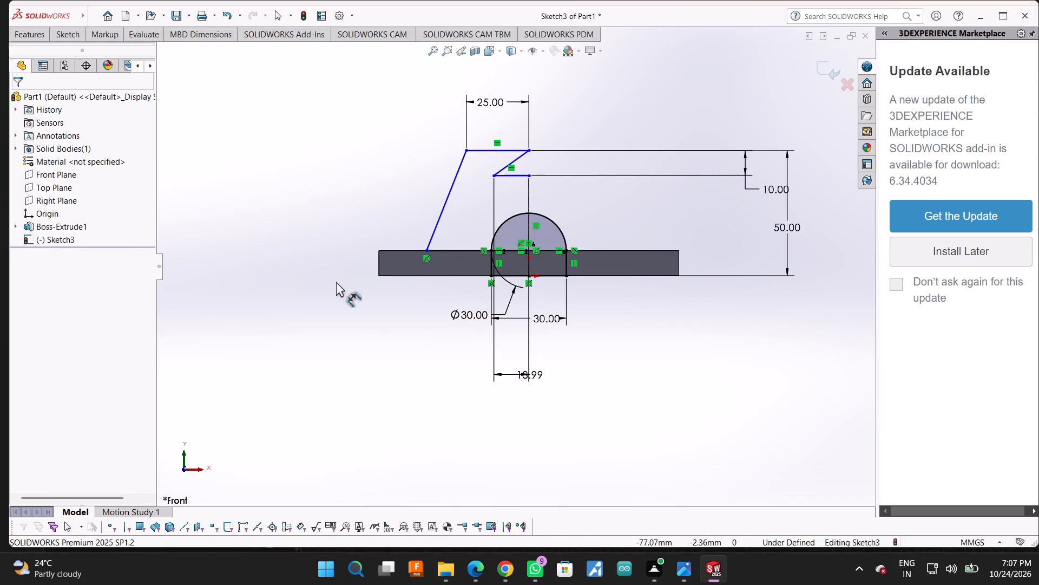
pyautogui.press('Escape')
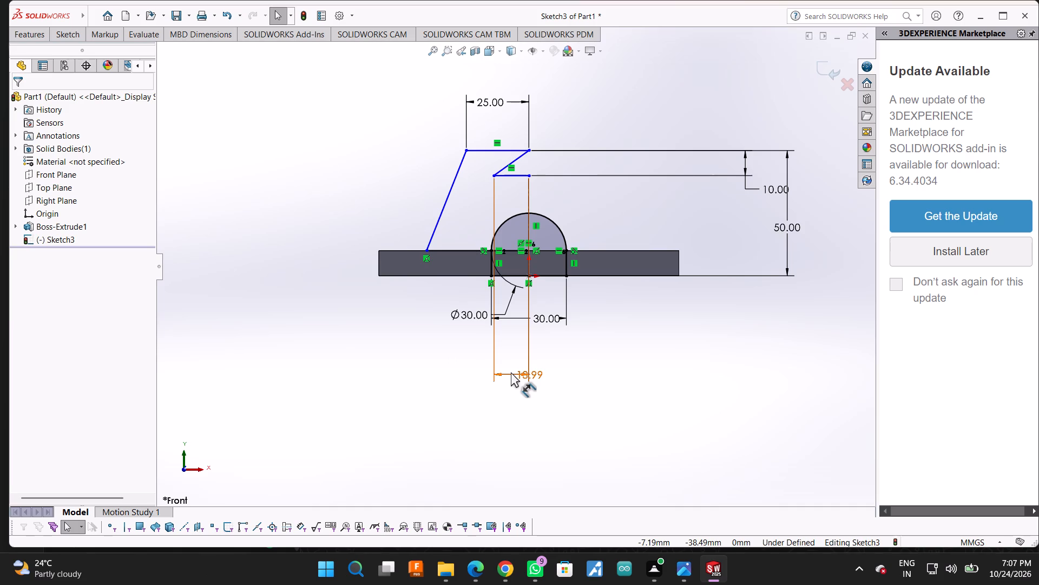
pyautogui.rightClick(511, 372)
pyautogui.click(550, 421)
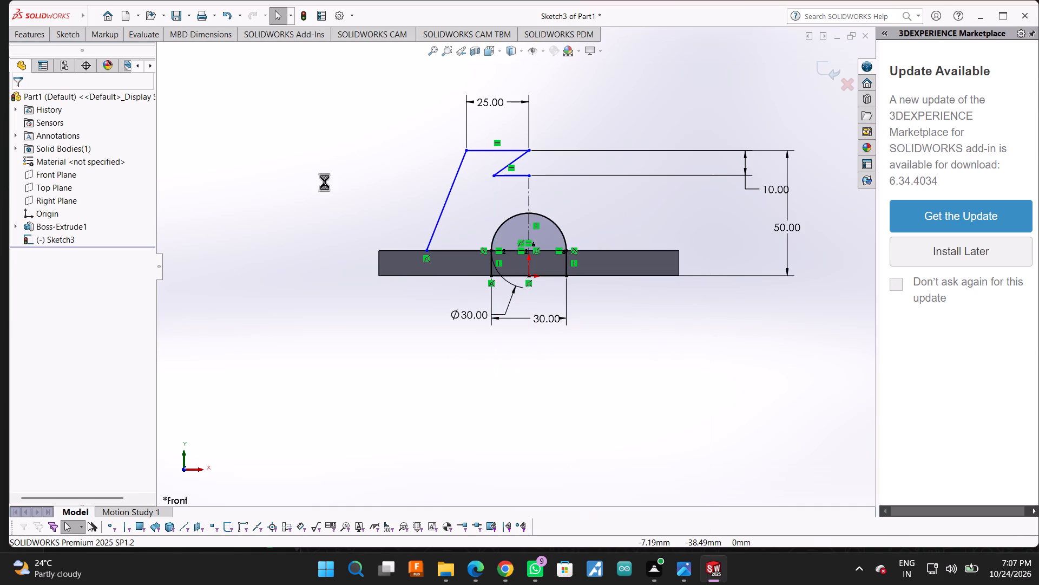
# Dimension the notch's horizontal bottom line as 10 mm, placing the dimension below the plate.
pyautogui.click(67, 41)
pyautogui.click(68, 51)
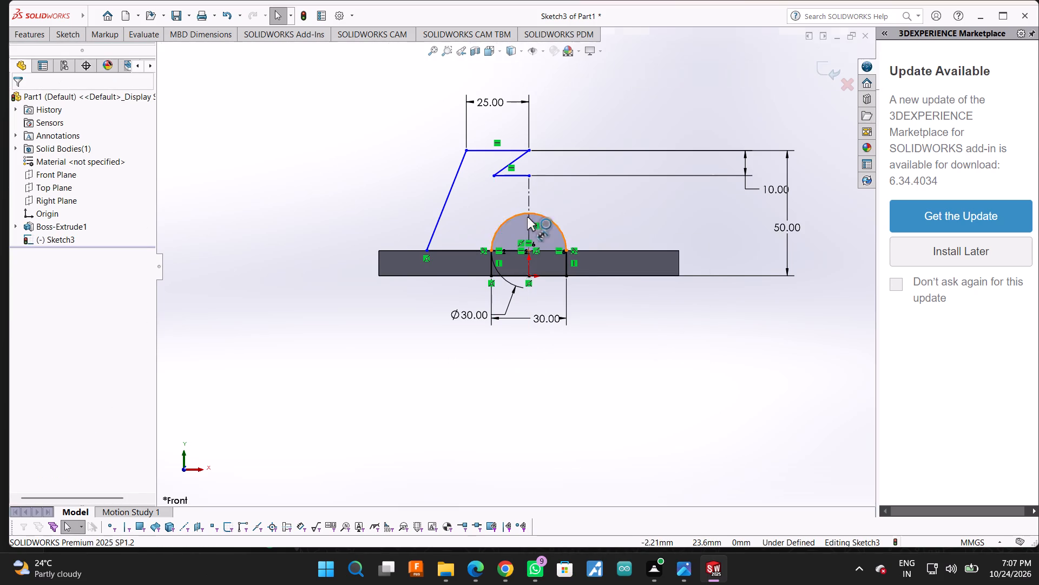
pyautogui.click(515, 175)
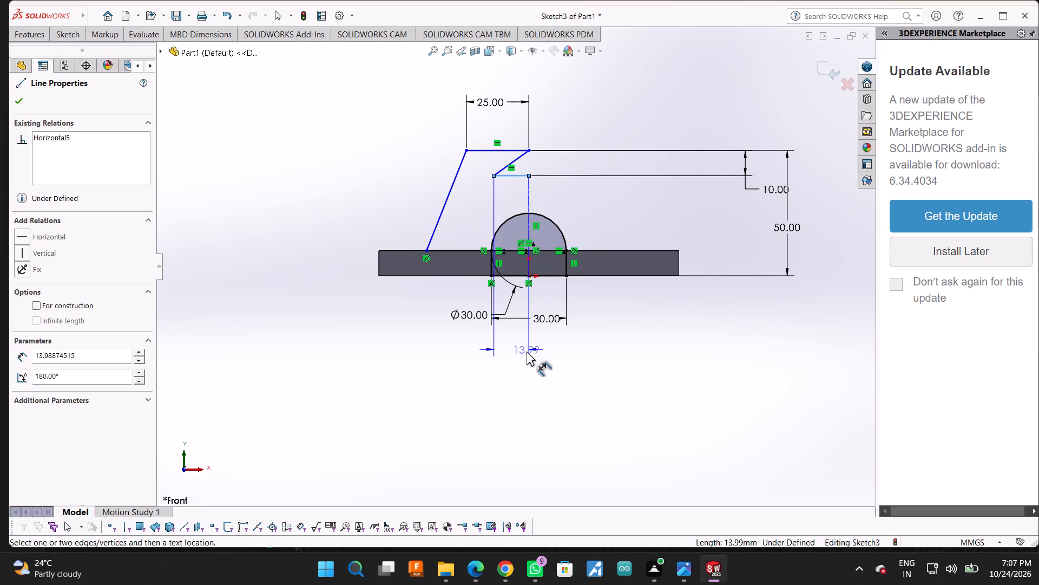
pyautogui.click(527, 351)
pyautogui.write('10')
pyautogui.press('Return')
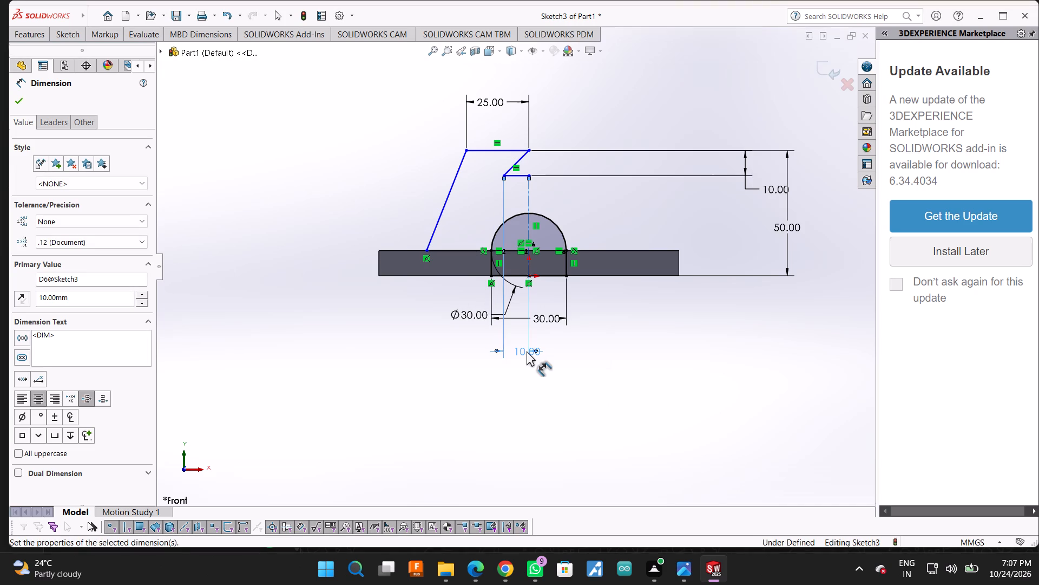
# Dimension the angle between the notch's sloped line and its horizontal bottom line as 60 degrees.
pyautogui.scroll(-2, 547, 209)
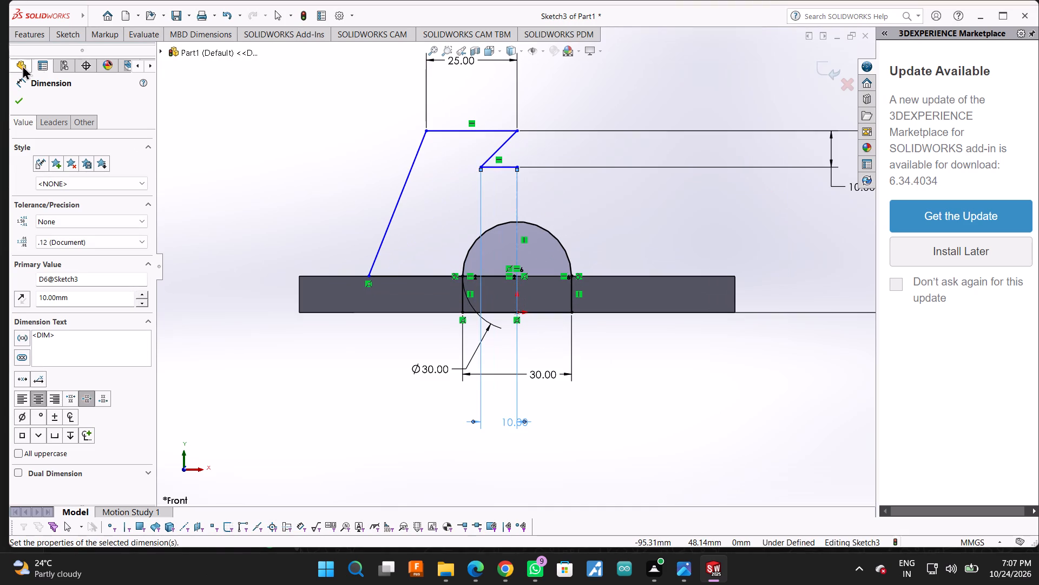
pyautogui.click(64, 39)
pyautogui.scroll(-3, 438, 107)
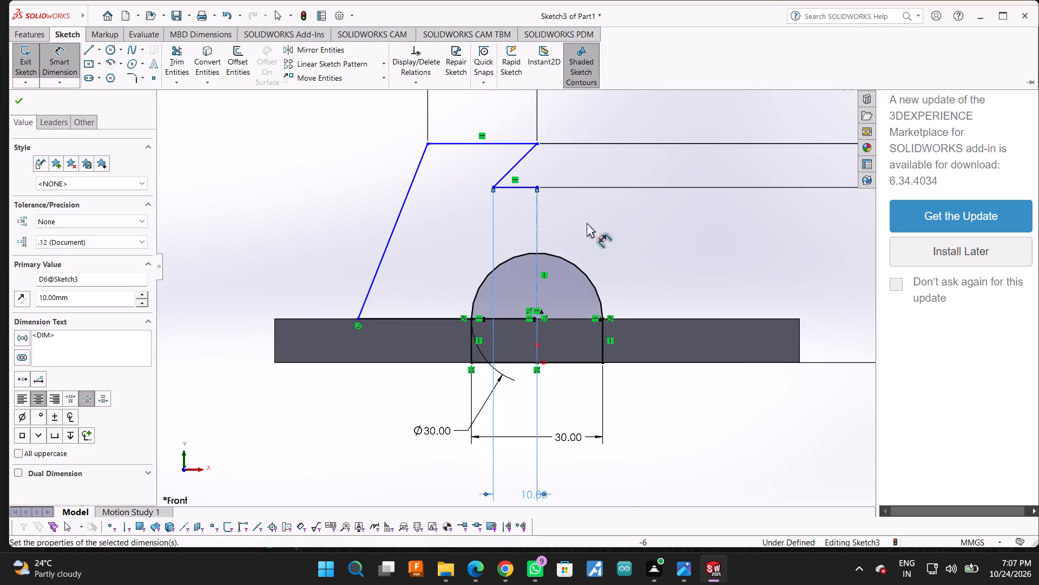
pyautogui.click(544, 220)
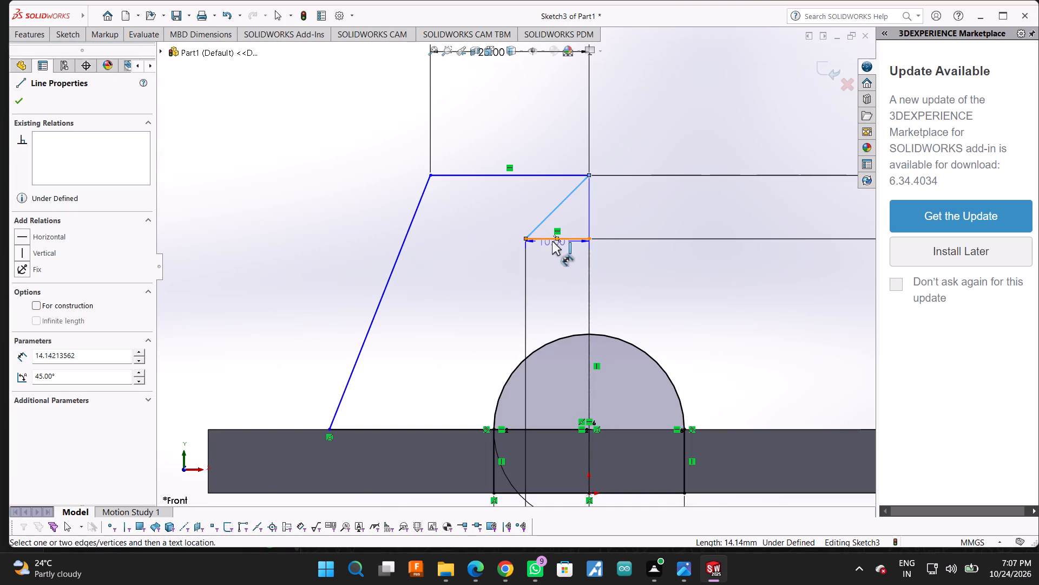
pyautogui.click(552, 236)
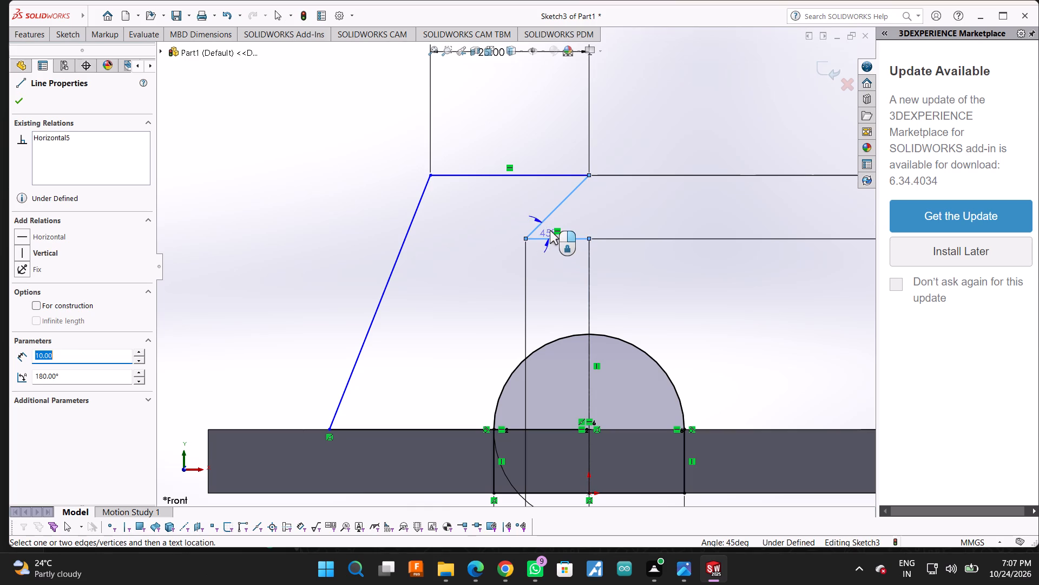
pyautogui.click(552, 228)
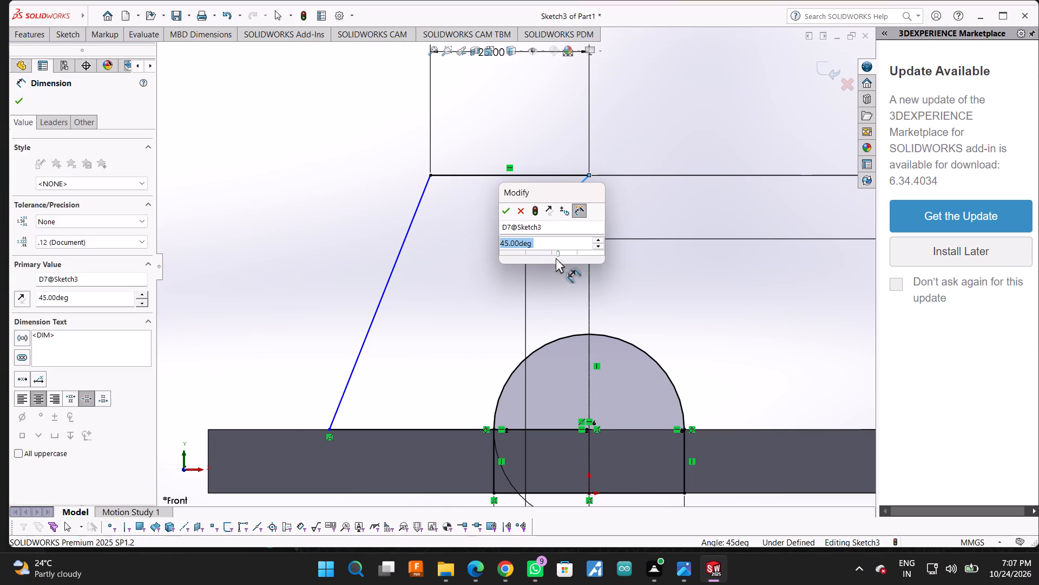
pyautogui.write('60')
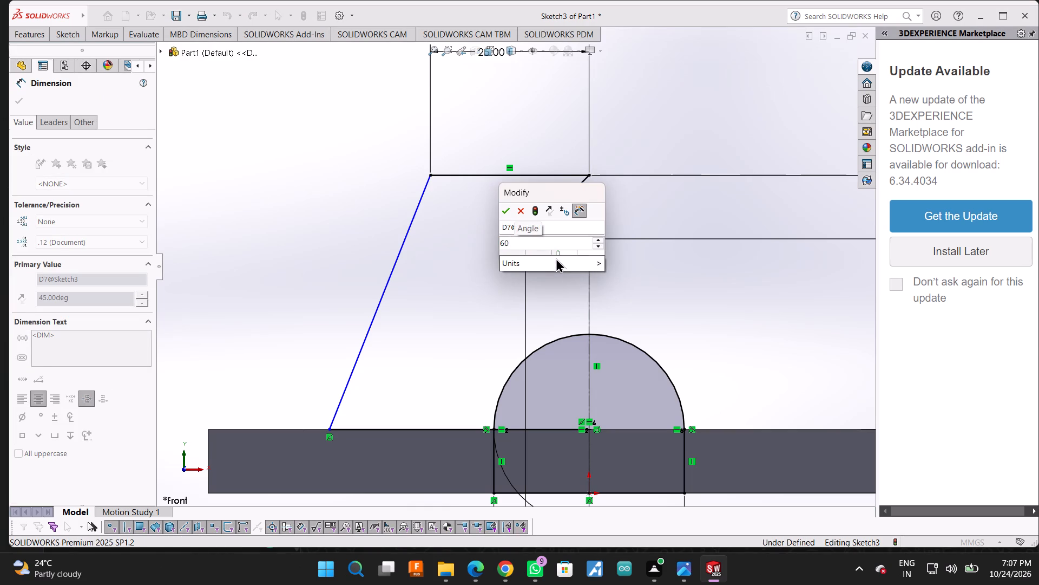
pyautogui.press('Return')
pyautogui.scroll(3, 573, 265)
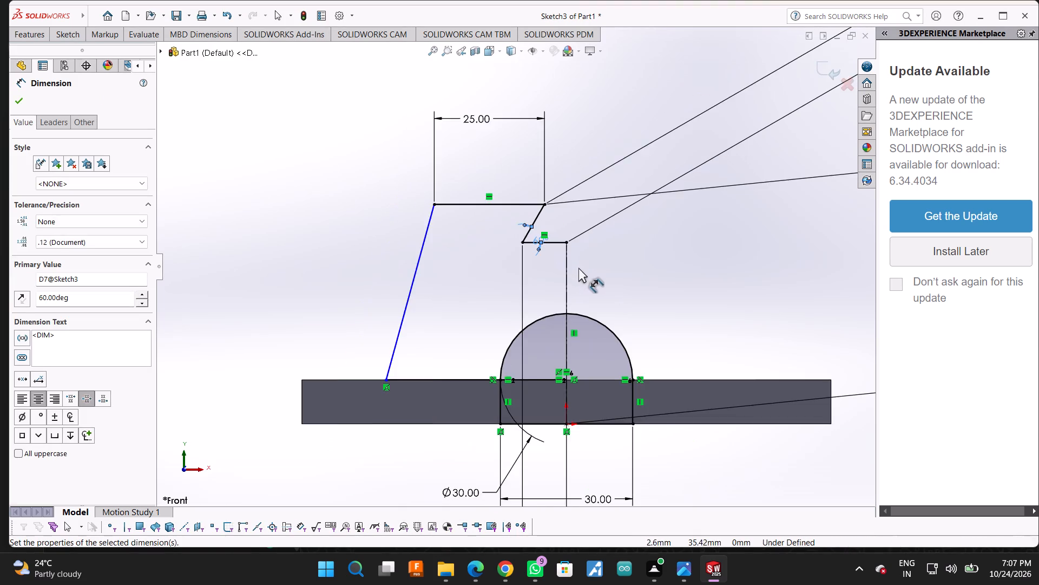
pyautogui.scroll(3, 578, 268)
pyautogui.scroll(-2, 653, 166)
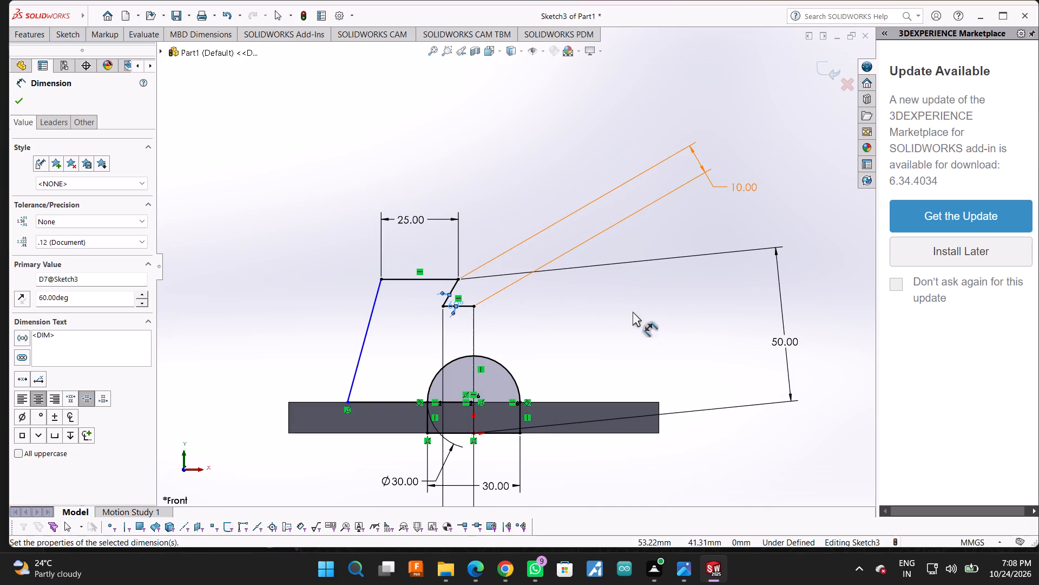
pyautogui.scroll(-3, 485, 341)
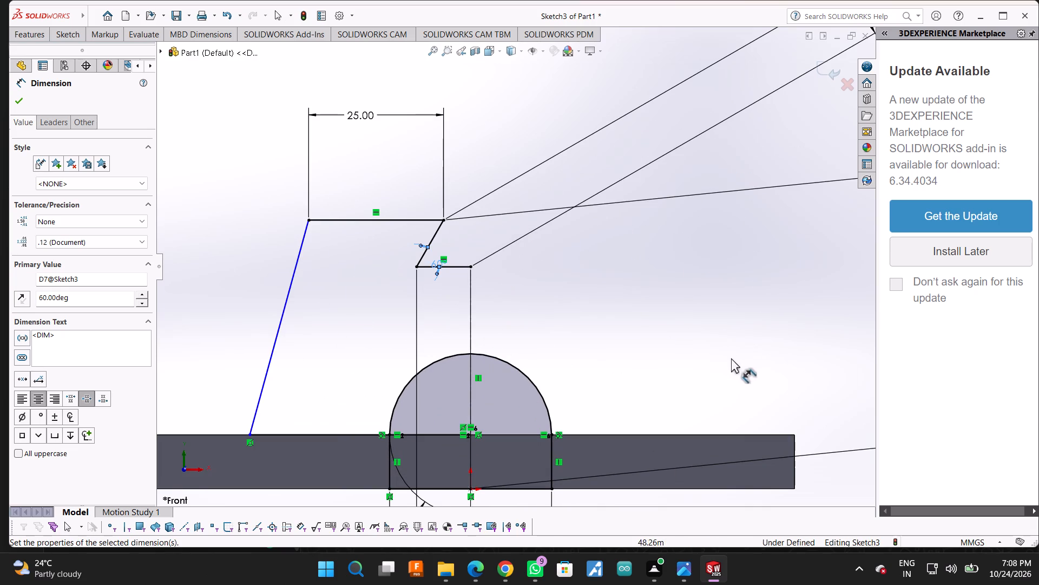
# Add a driven vertical height dimension to the tapered side line, placed outside the profile.
pyautogui.click(278, 322)
pyautogui.scroll(3, 200, 277)
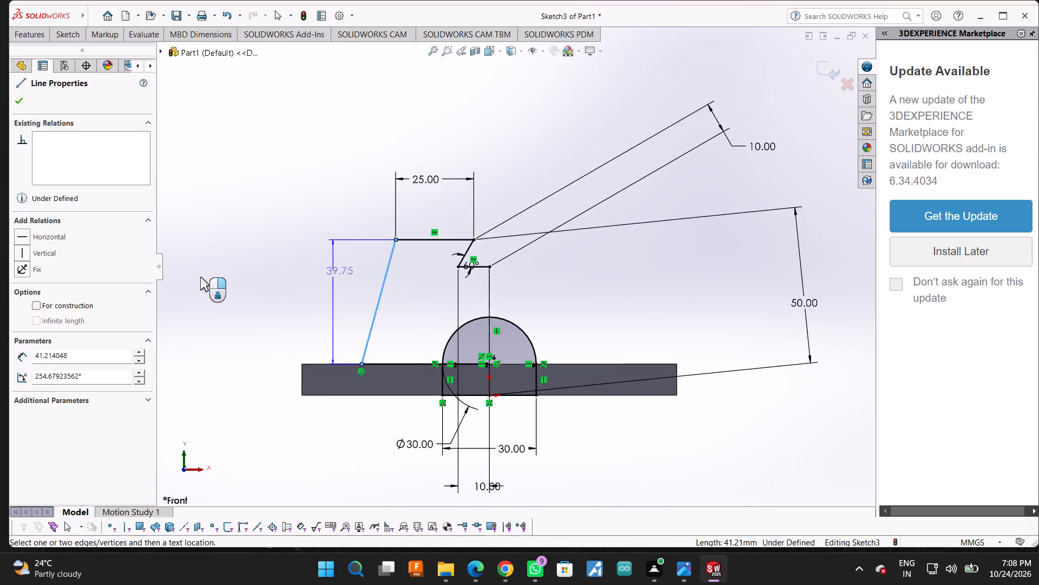
pyautogui.scroll(1, 200, 277)
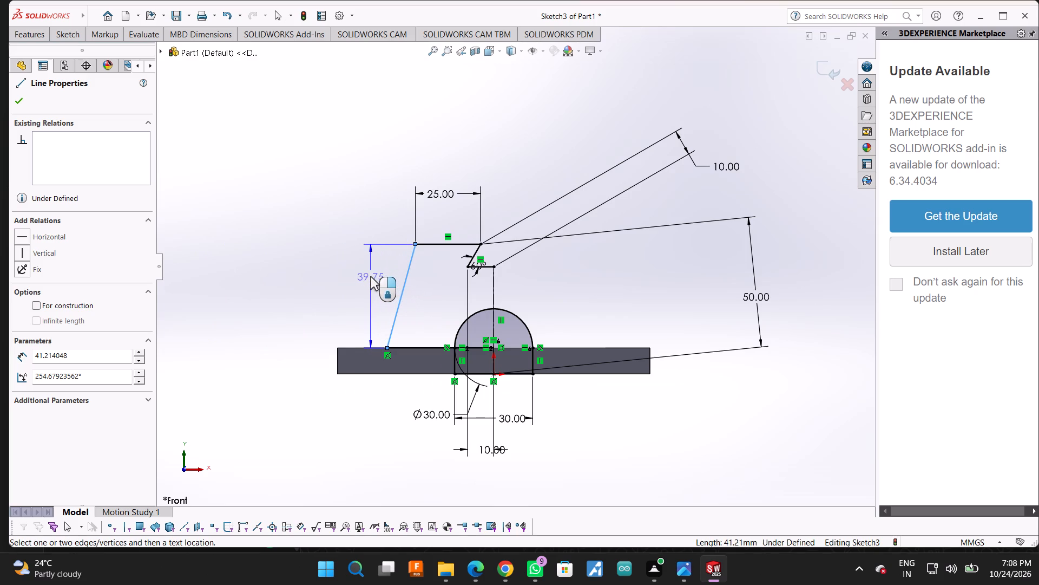
pyautogui.click(258, 258)
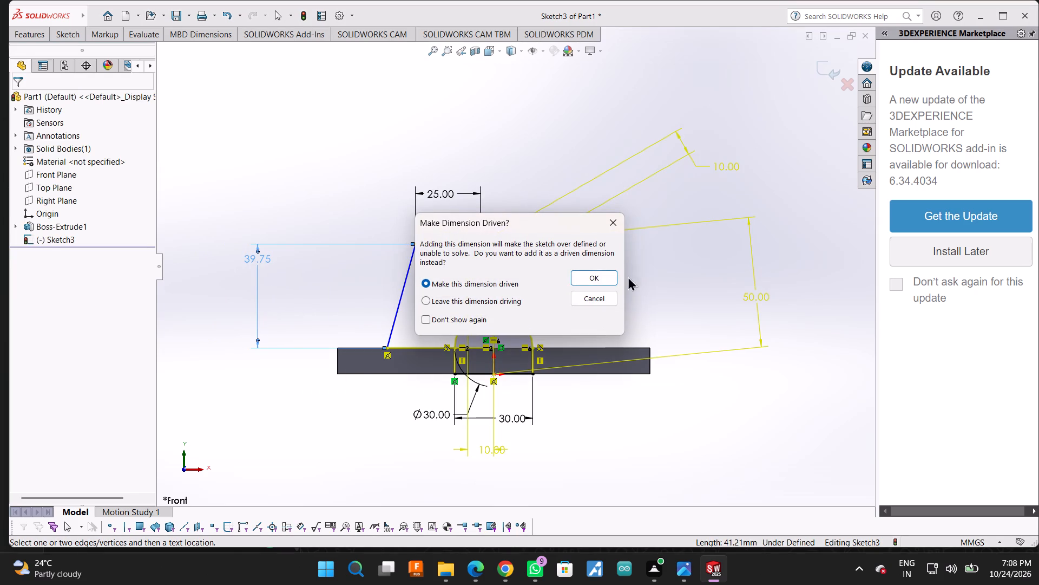
pyautogui.click(607, 272)
pyautogui.scroll(-4, 520, 320)
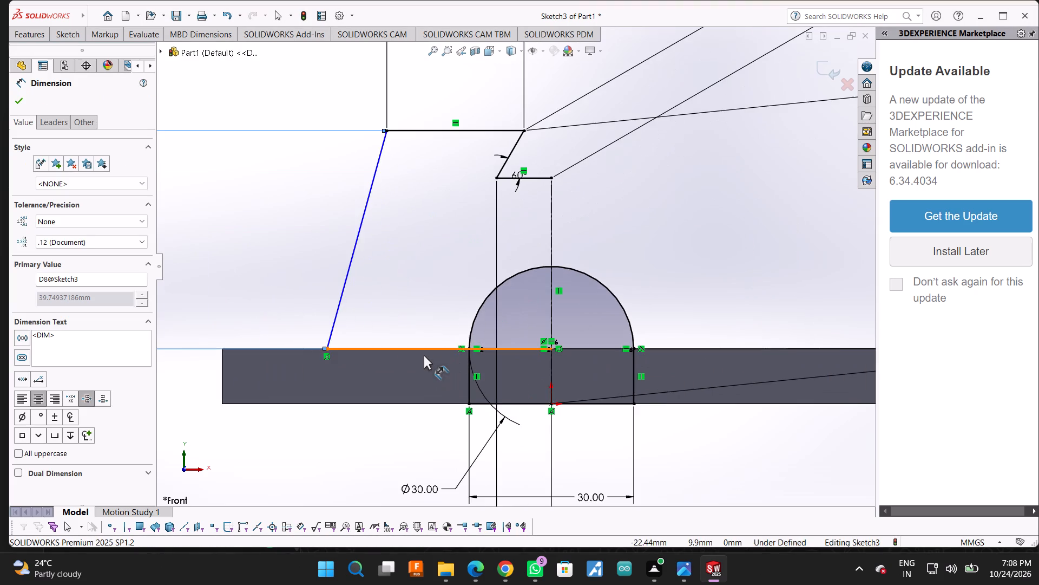
pyautogui.scroll(-1, 424, 355)
pyautogui.scroll(6, 479, 339)
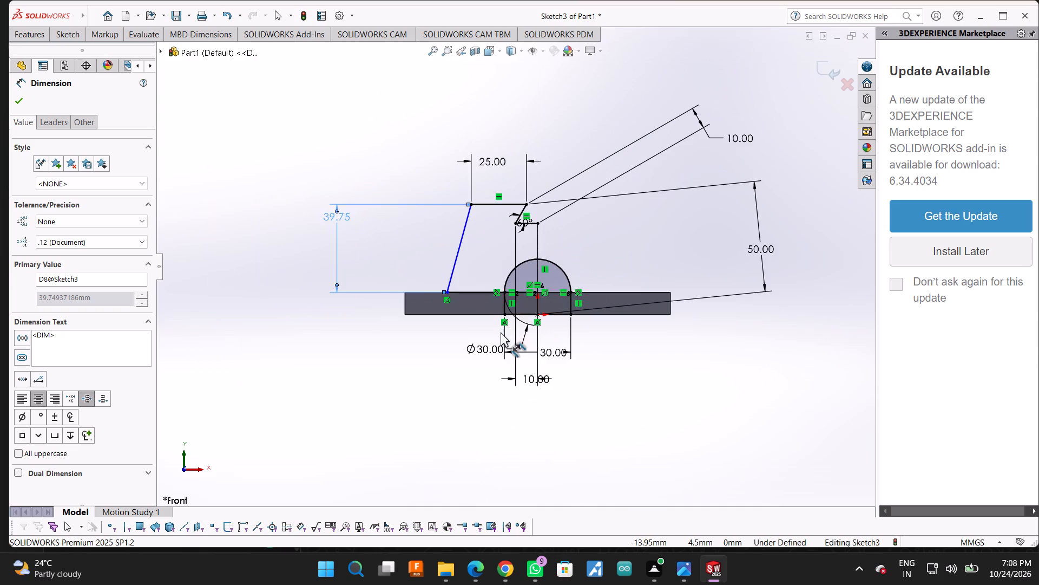
pyautogui.click(16, 100)
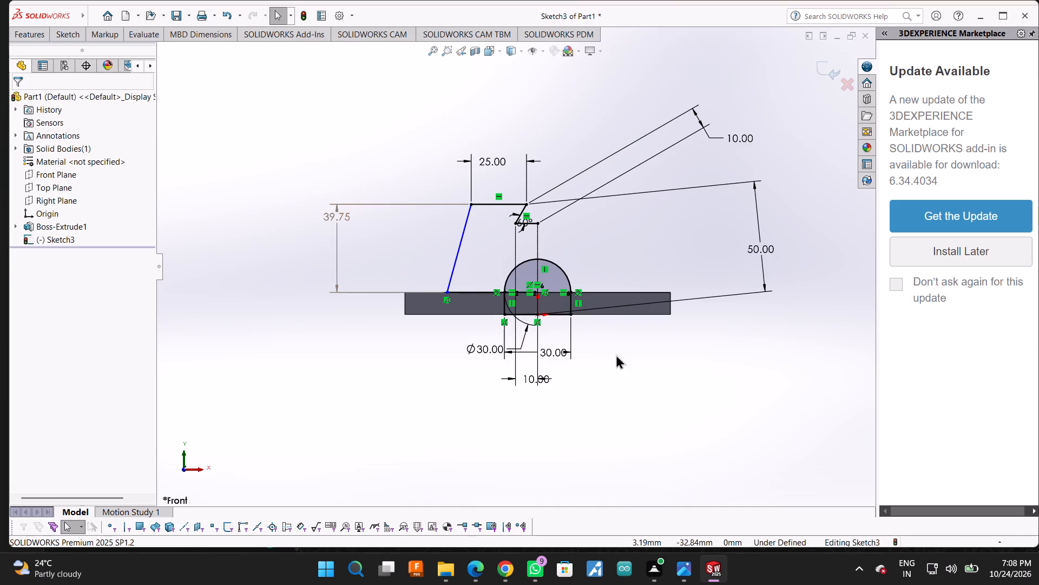
# Reposition the notch's 60-degree angle dimension slightly higher, clear of the notch's horizontal bottom line.
pyautogui.scroll(-3, 601, 338)
pyautogui.scroll(-1, 559, 272)
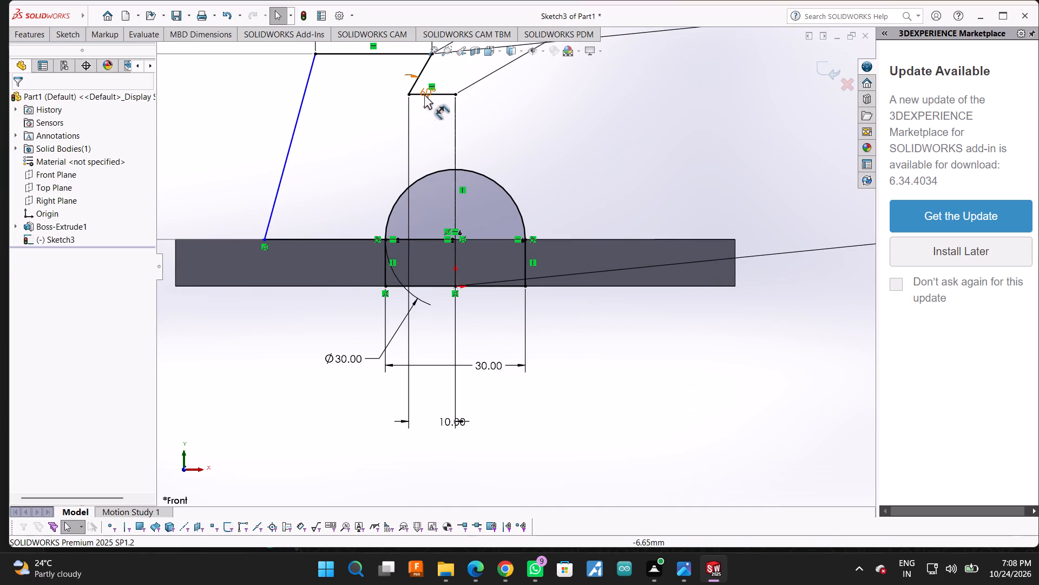
pyautogui.moveTo(424, 94); pyautogui.dragTo(426, 79)
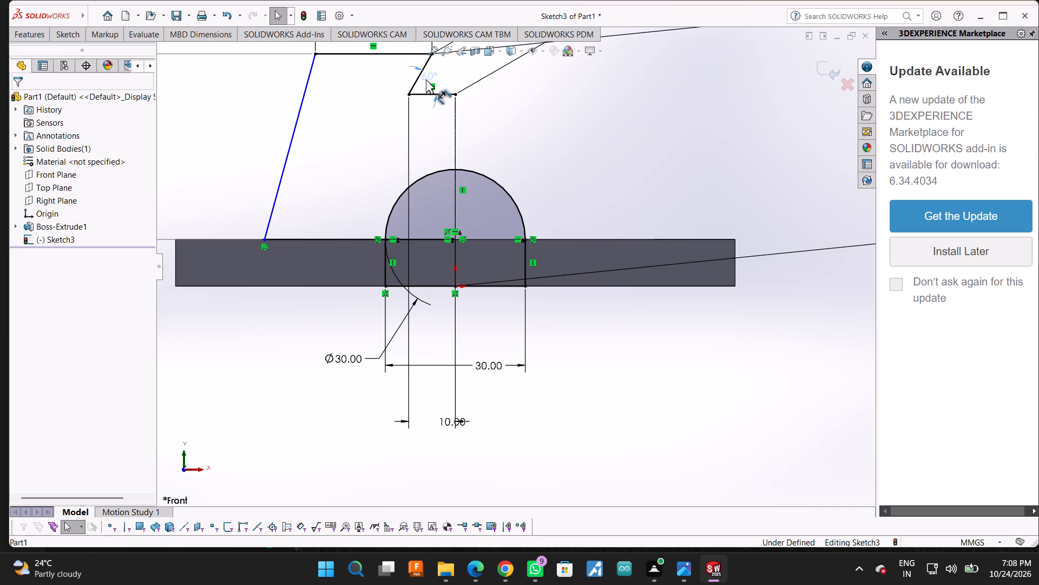
pyautogui.moveTo(426, 79); pyautogui.dragTo(426, 82)
pyautogui.click(649, 380)
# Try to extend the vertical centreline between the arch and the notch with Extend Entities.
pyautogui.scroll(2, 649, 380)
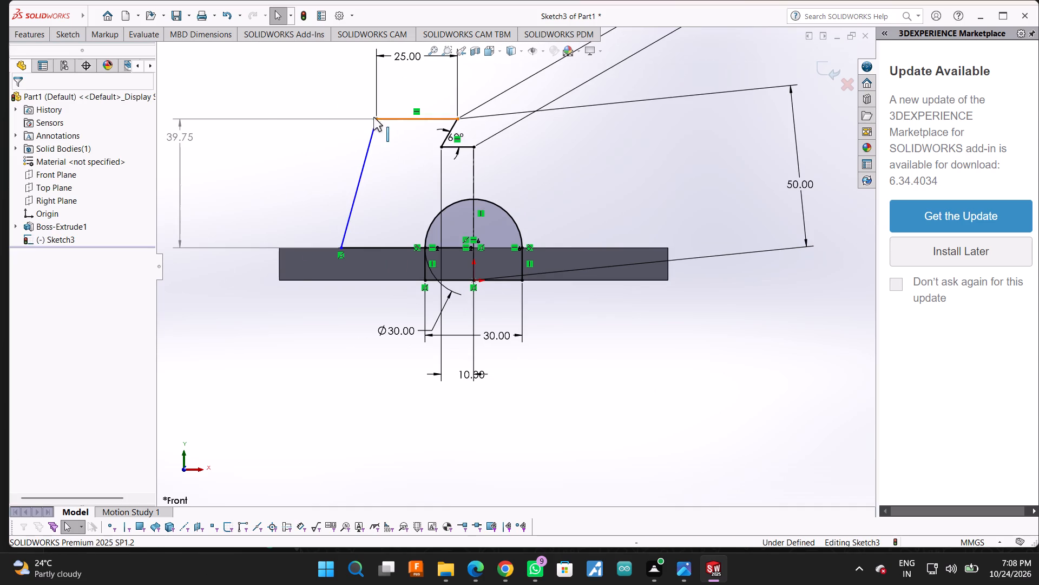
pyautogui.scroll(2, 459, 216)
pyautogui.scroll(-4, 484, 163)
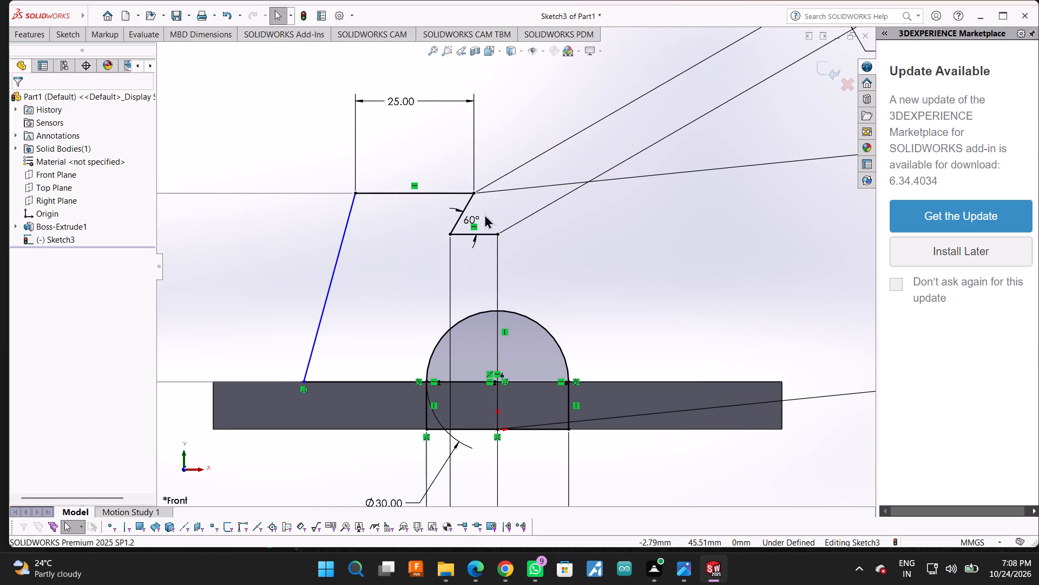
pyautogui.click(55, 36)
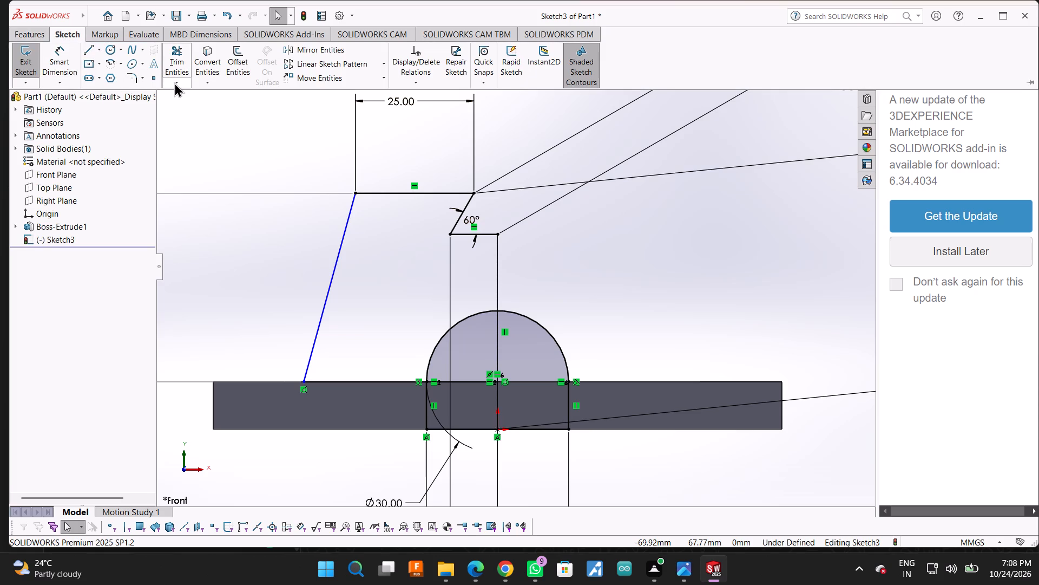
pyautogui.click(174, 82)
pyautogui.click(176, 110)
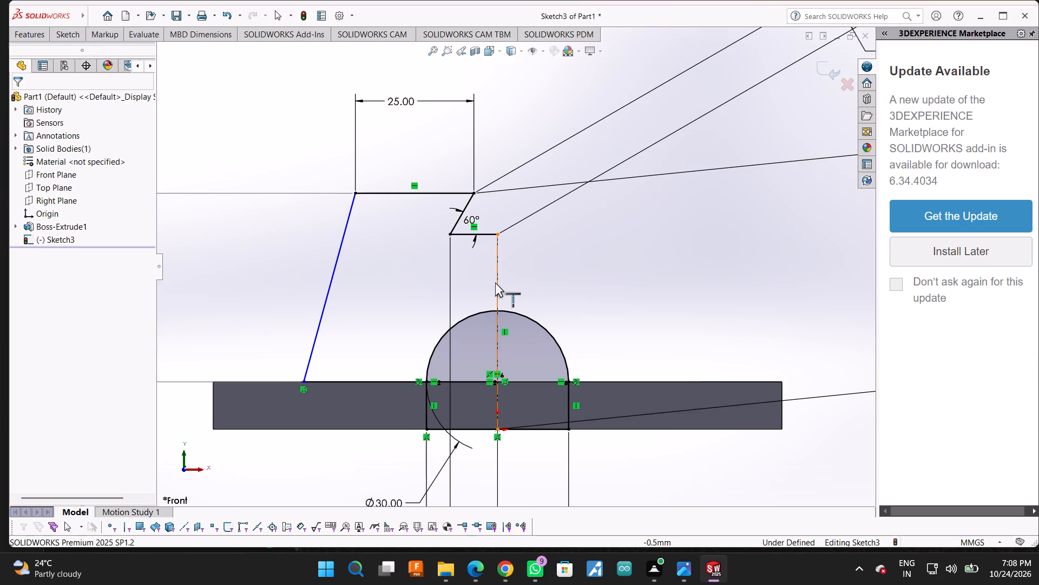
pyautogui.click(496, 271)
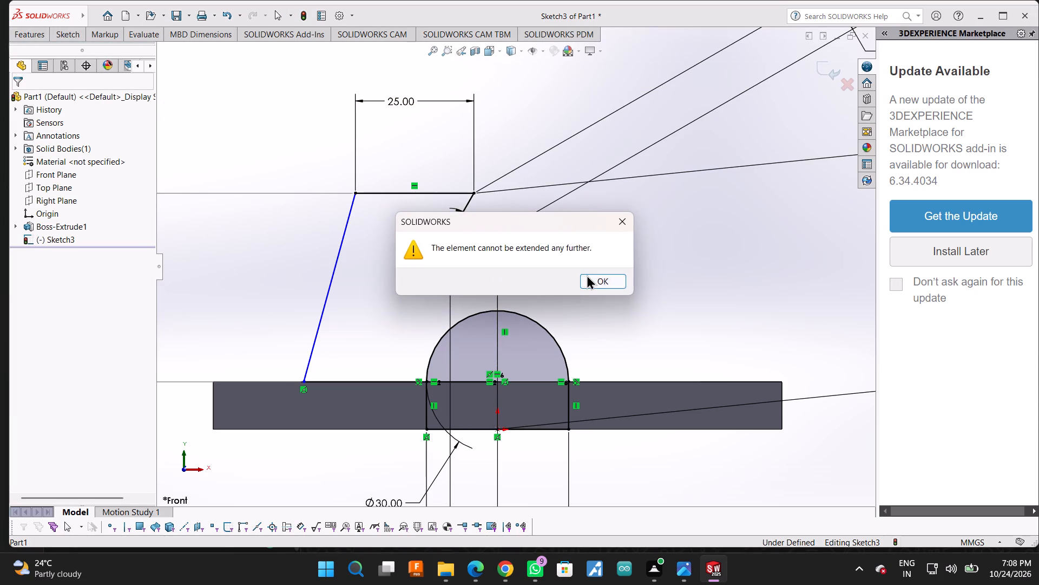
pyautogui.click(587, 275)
# Draw a vertical construction line about 22.5 mm upward from the notch bottom line's end on the centreline.
pyautogui.click(67, 31)
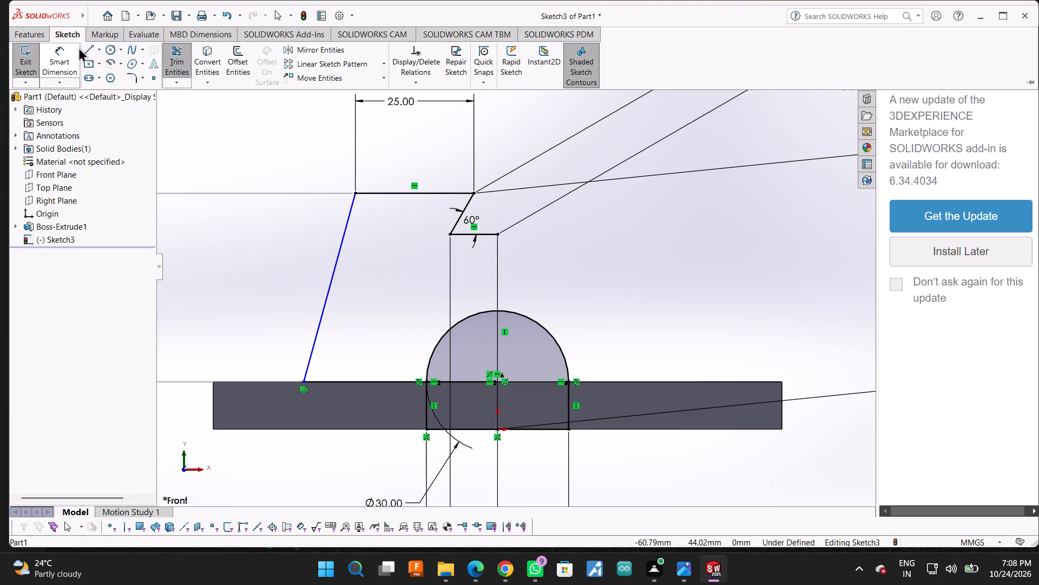
pyautogui.click(84, 48)
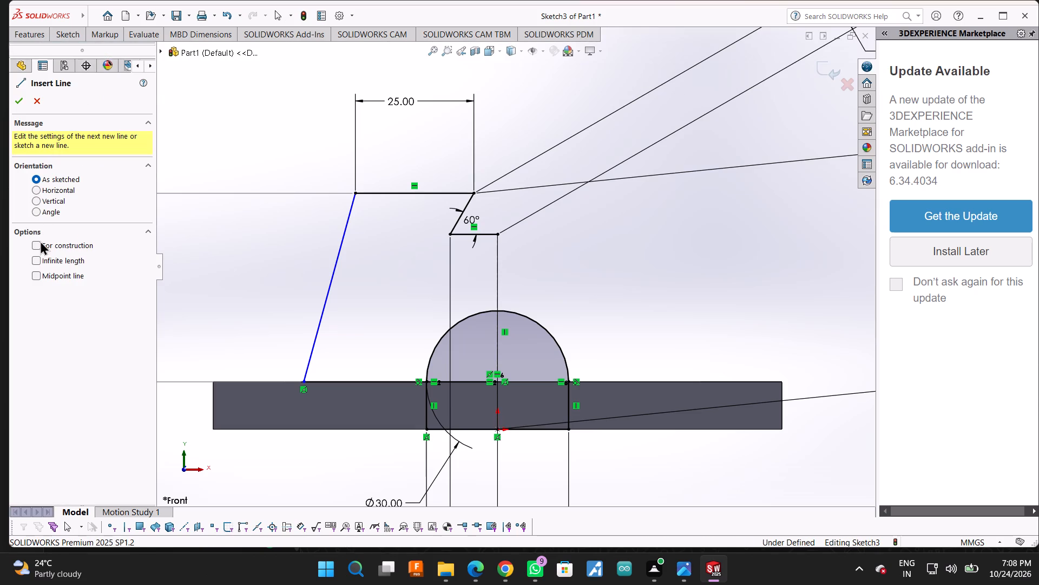
pyautogui.click(36, 242)
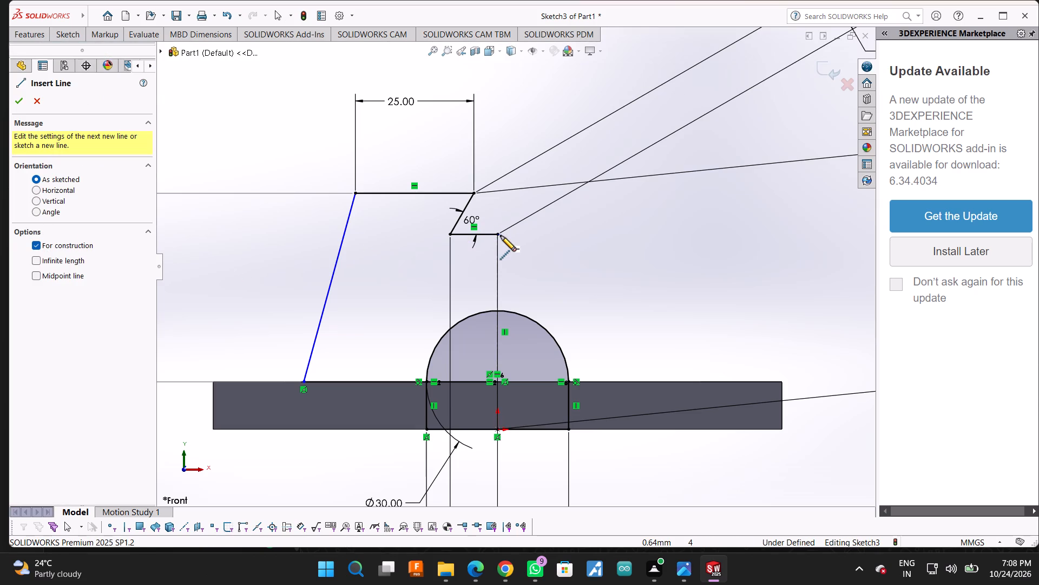
pyautogui.click(501, 236)
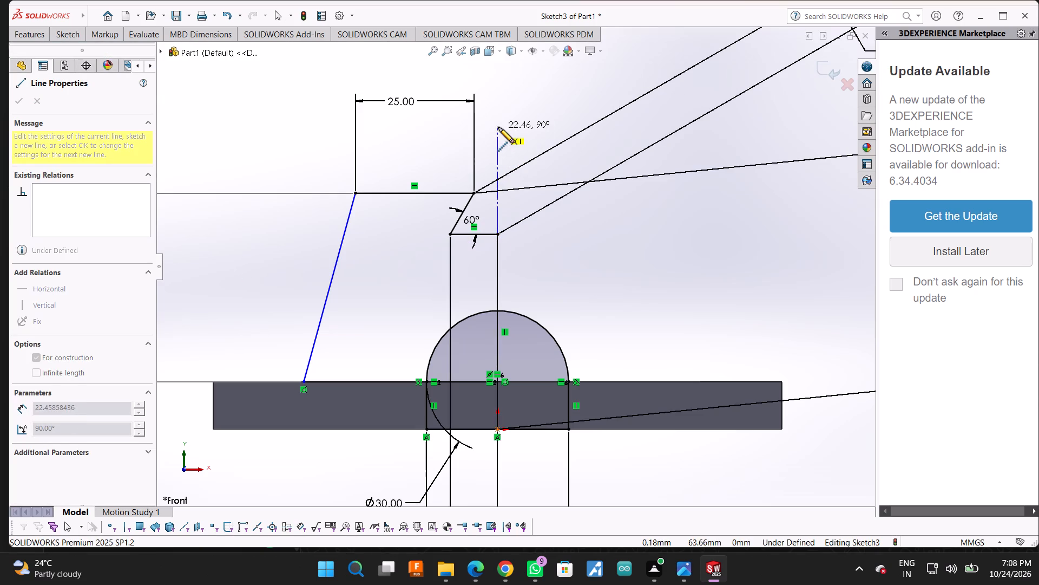
pyautogui.click(498, 127)
# Mirror a copy of the tapered side, 25 mm top line, notch's sloped and bottom lines and upper construction line about the vertical centreline.
pyautogui.click(65, 35)
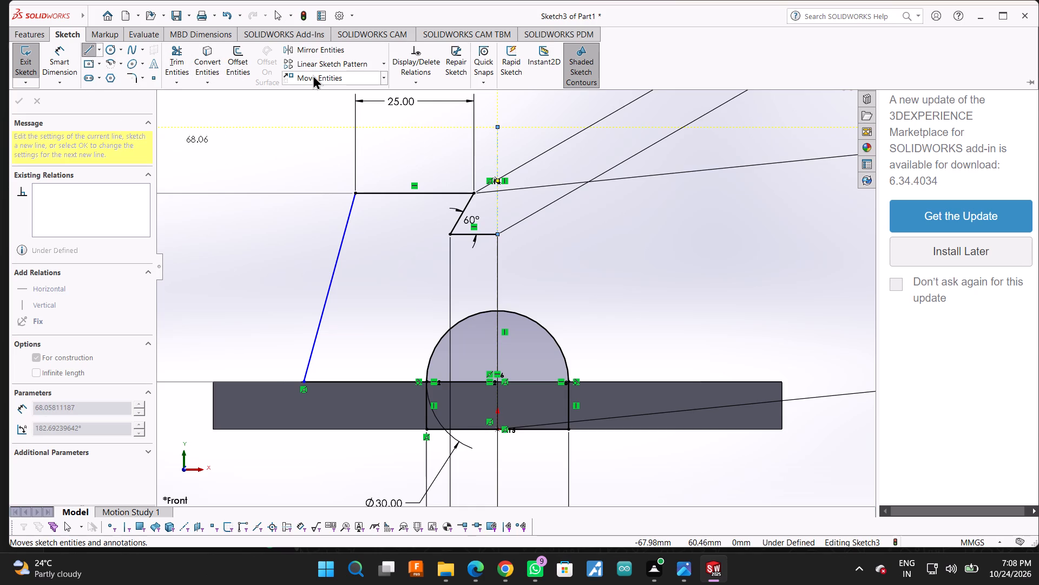
pyautogui.click(315, 55)
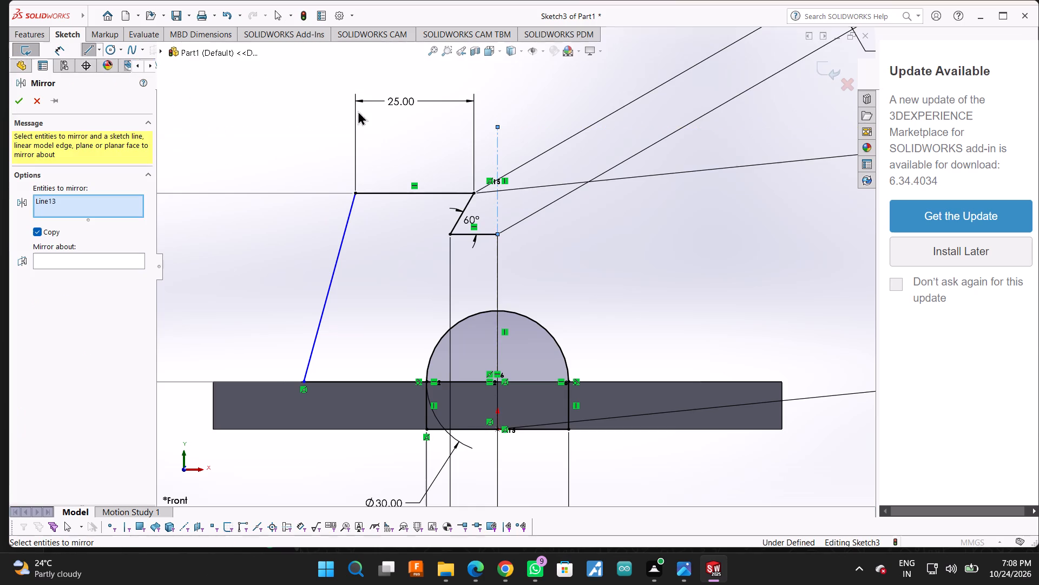
pyautogui.keyDown('ctrl'); pyautogui.click(422, 192); pyautogui.keyUp('ctrl')
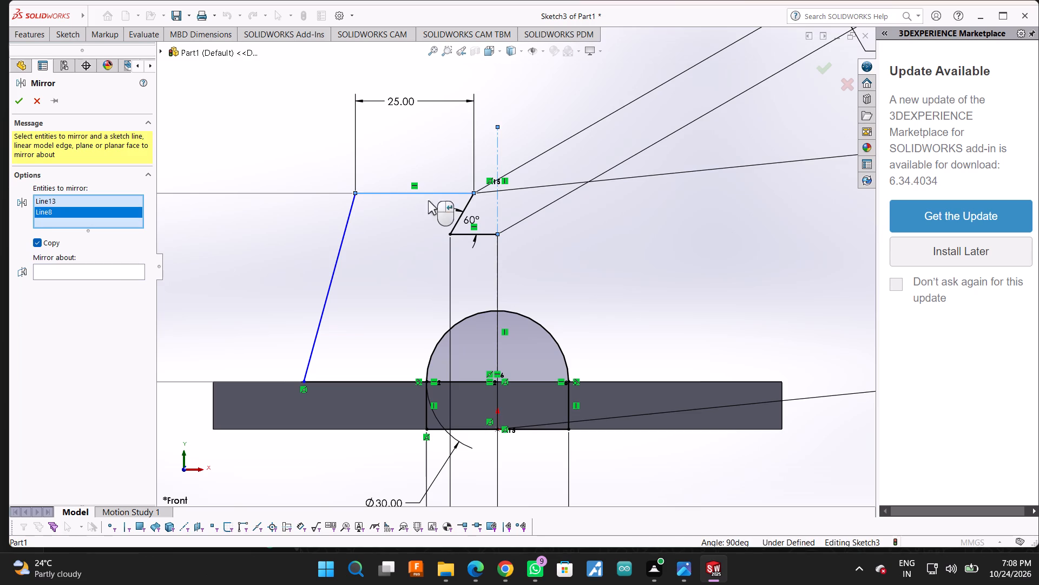
pyautogui.keyDown('ctrl'); pyautogui.click(458, 217); pyautogui.keyUp('ctrl')
pyautogui.keyDown('ctrl'); pyautogui.click(464, 232); pyautogui.keyUp('ctrl')
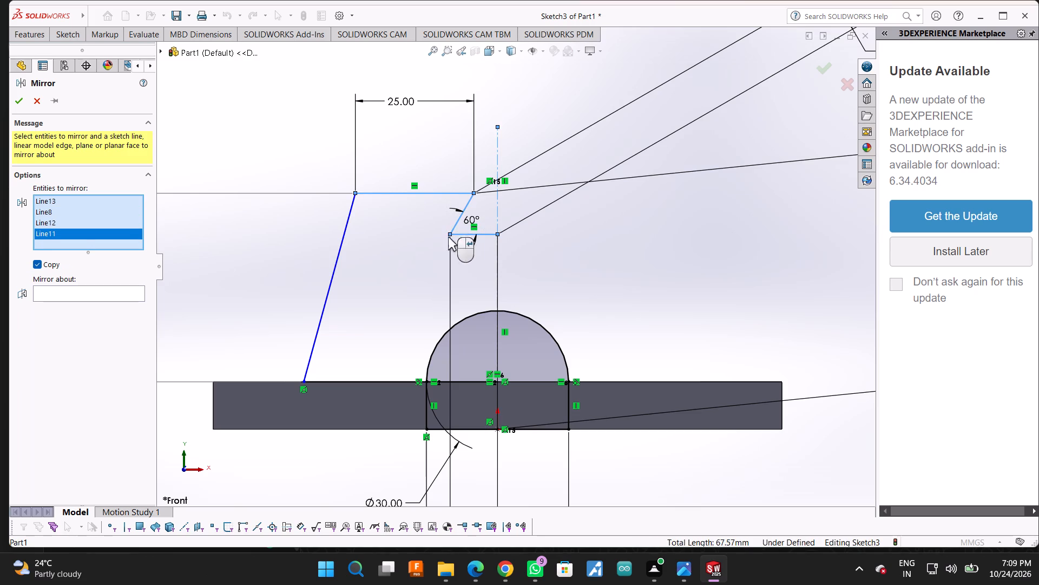
pyautogui.keyDown('ctrl'); pyautogui.click(337, 249); pyautogui.keyUp('ctrl')
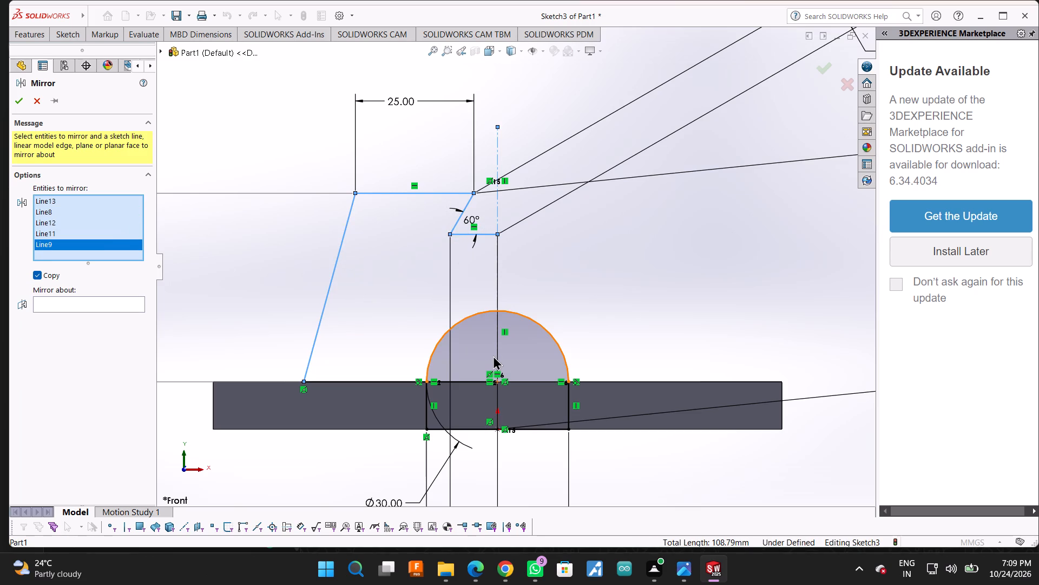
pyautogui.click(62, 296)
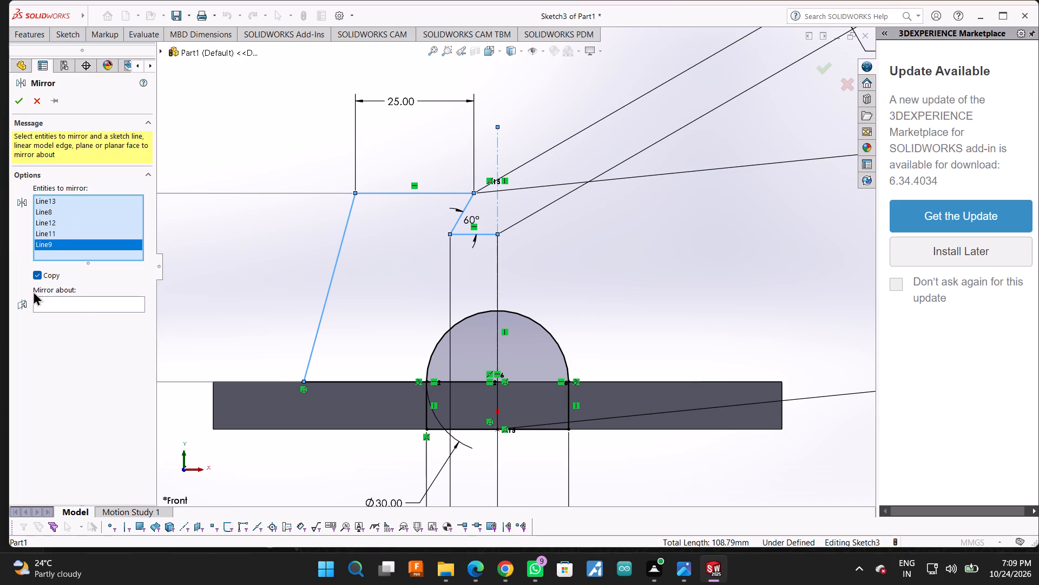
pyautogui.click(496, 289)
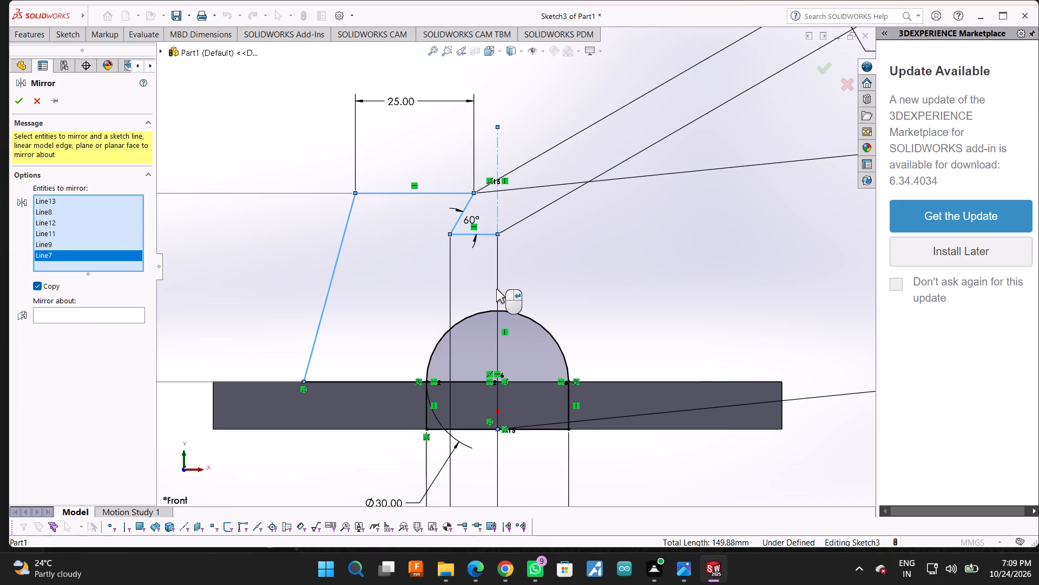
pyautogui.click(496, 289)
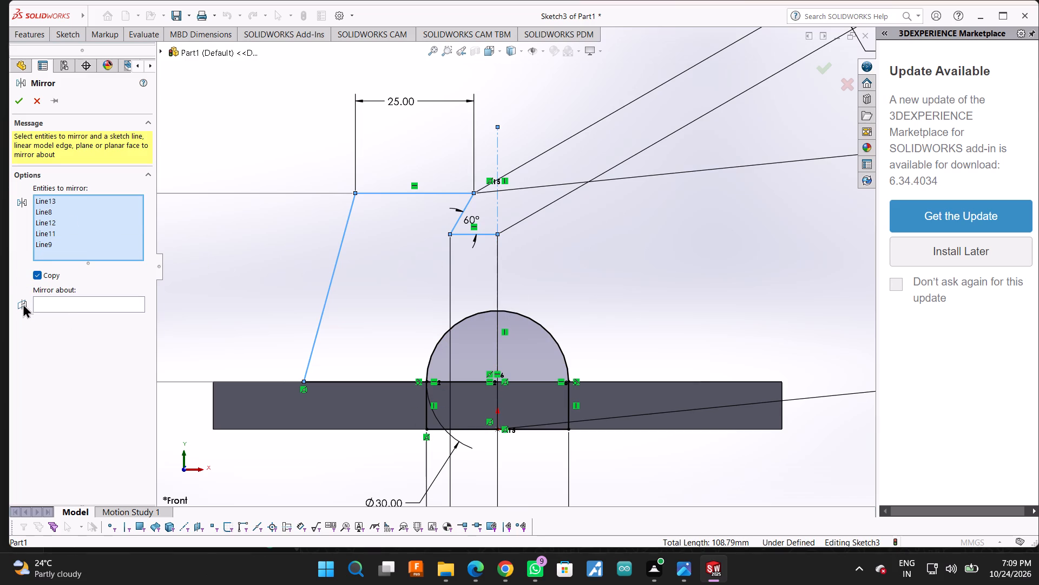
pyautogui.click(44, 304)
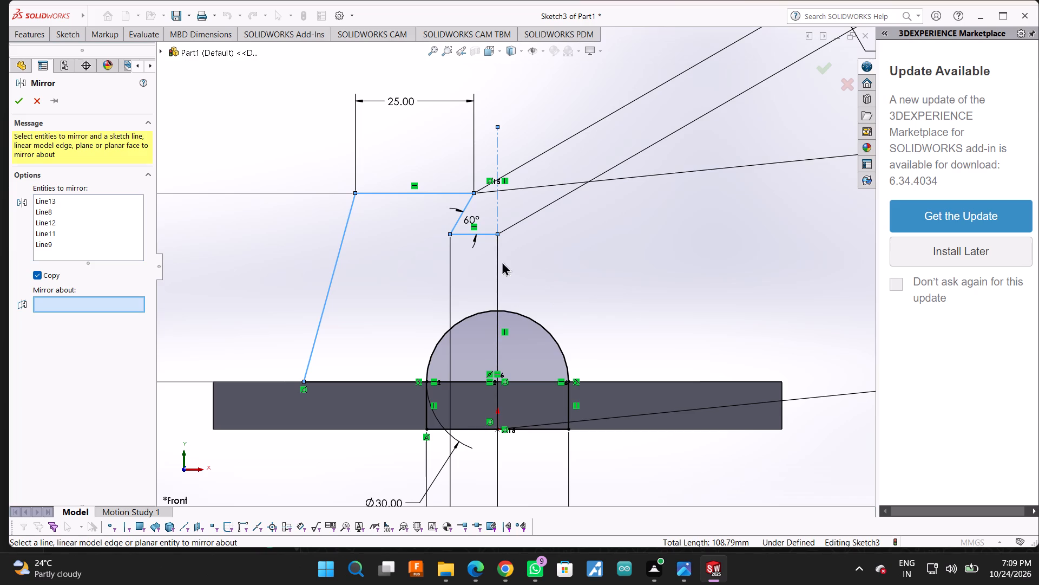
pyautogui.click(497, 261)
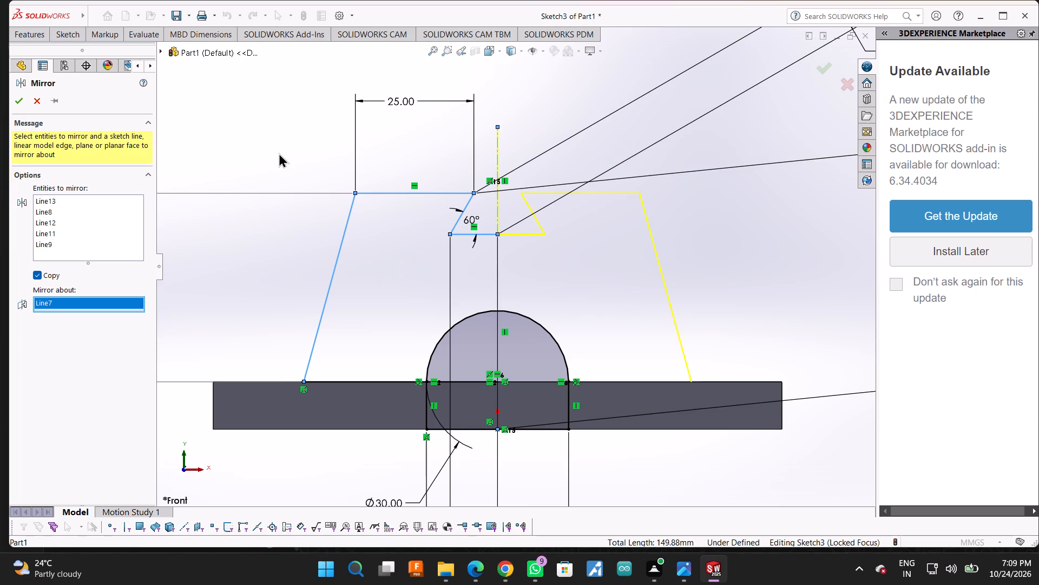
pyautogui.click(20, 100)
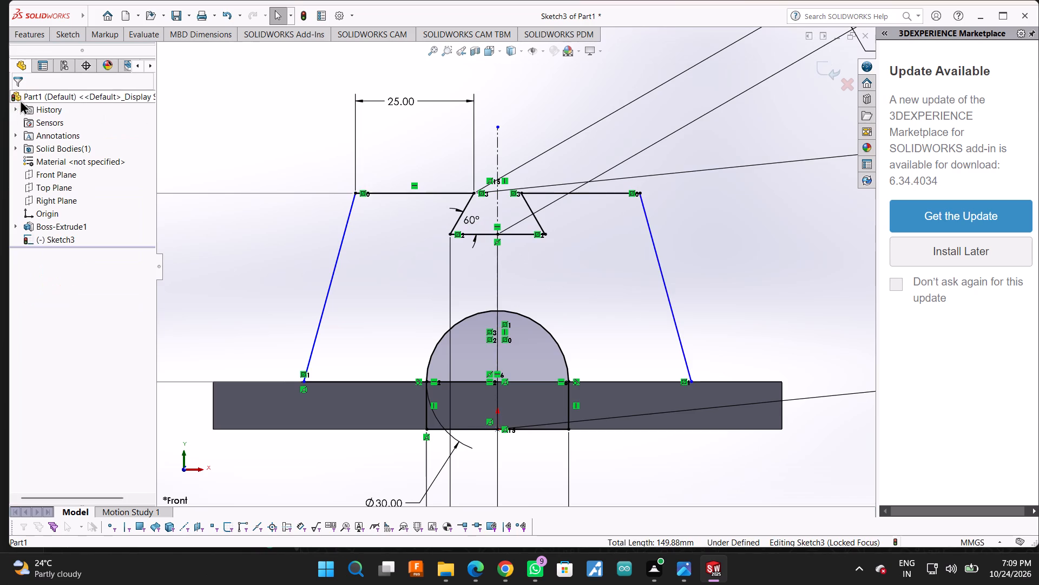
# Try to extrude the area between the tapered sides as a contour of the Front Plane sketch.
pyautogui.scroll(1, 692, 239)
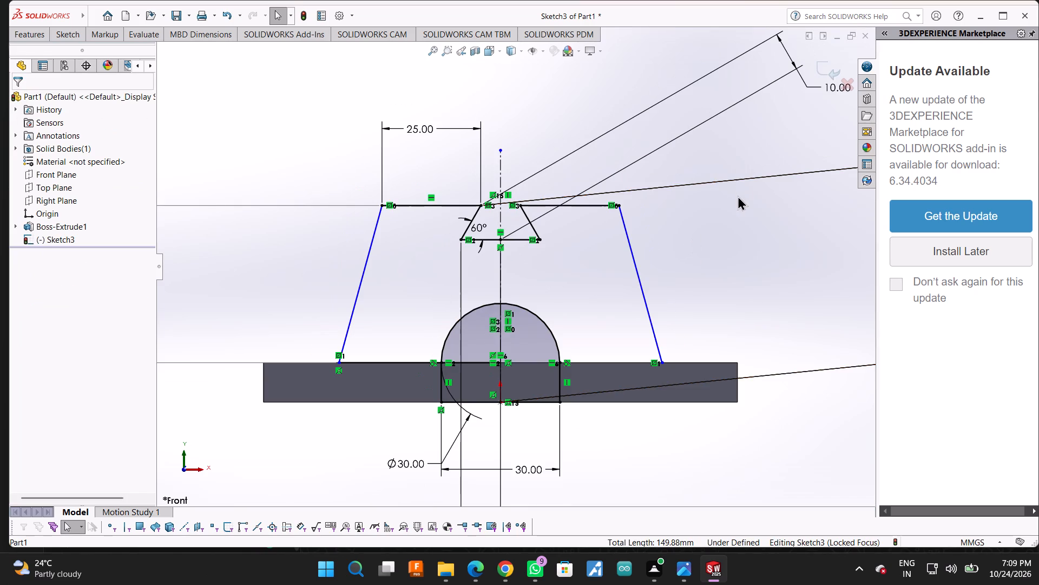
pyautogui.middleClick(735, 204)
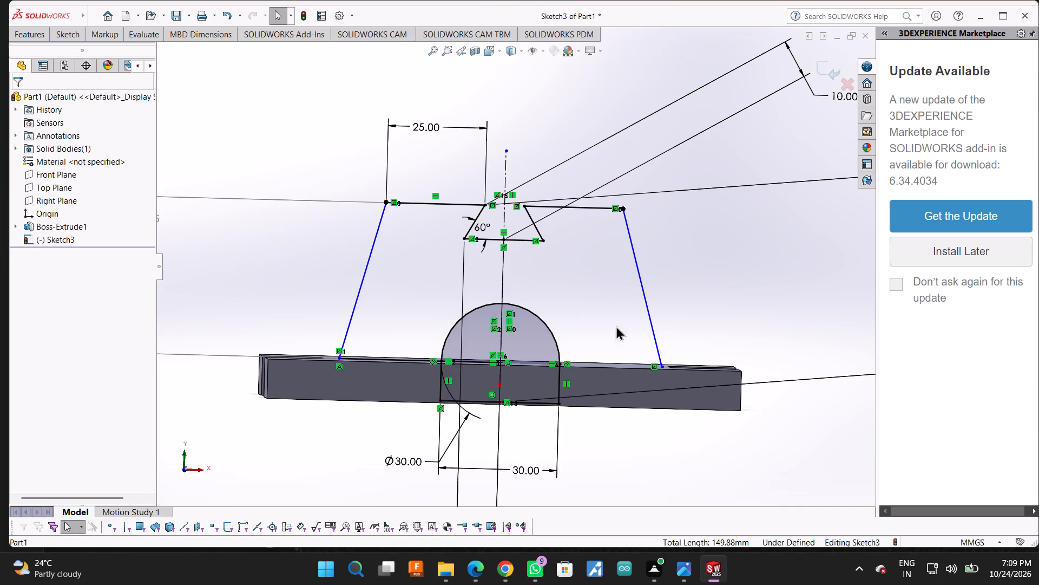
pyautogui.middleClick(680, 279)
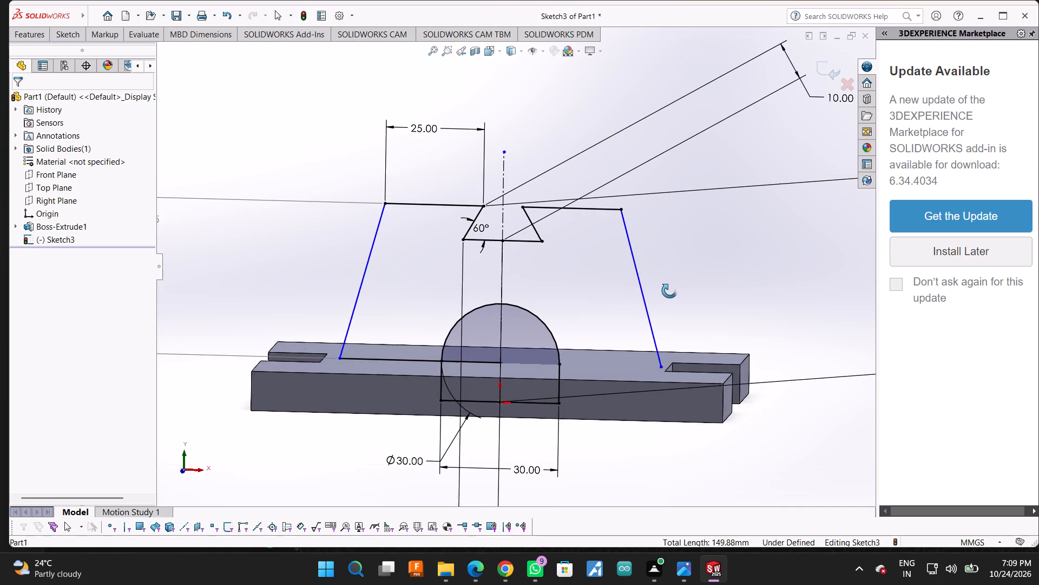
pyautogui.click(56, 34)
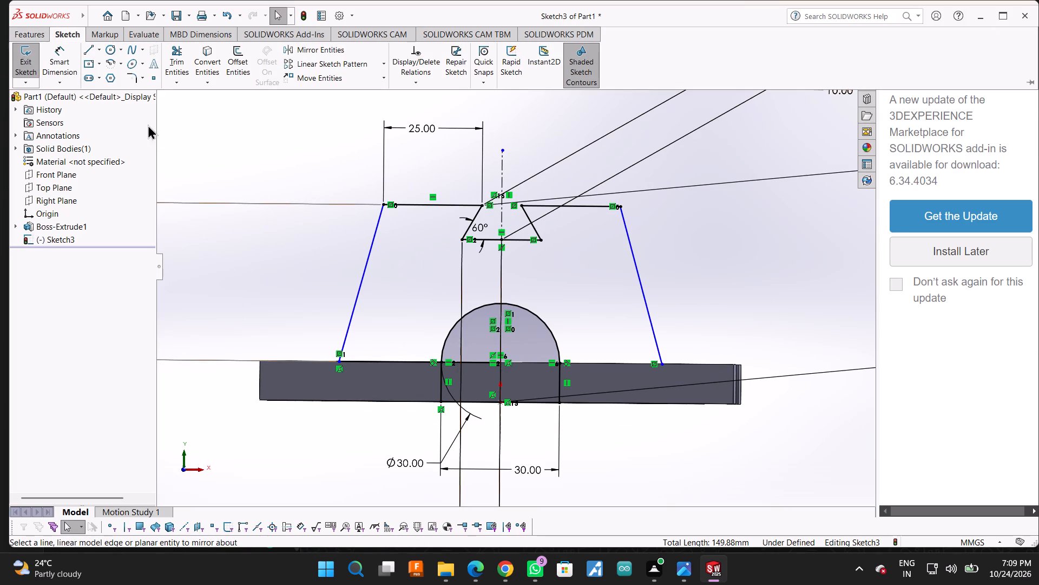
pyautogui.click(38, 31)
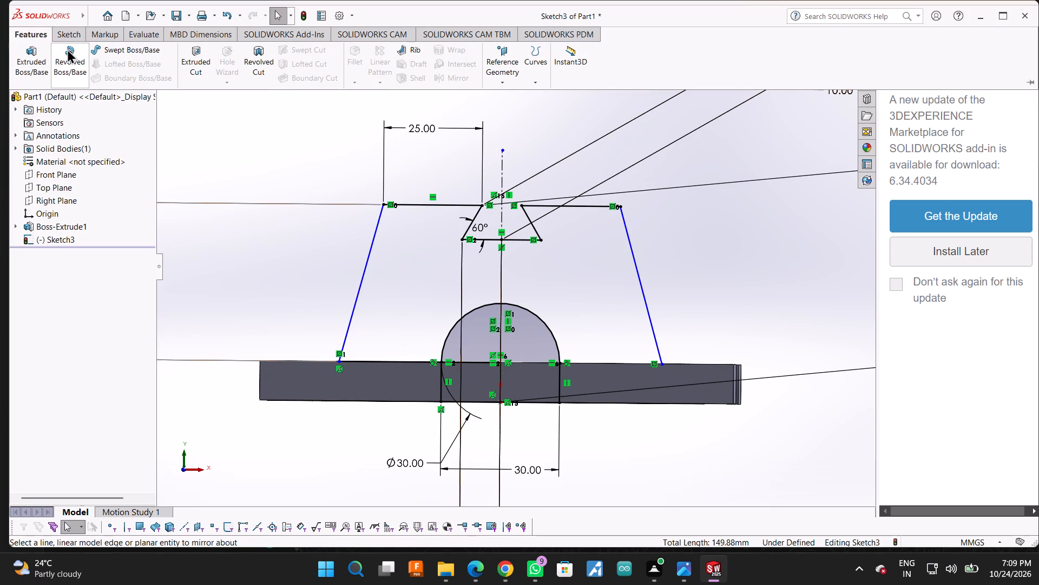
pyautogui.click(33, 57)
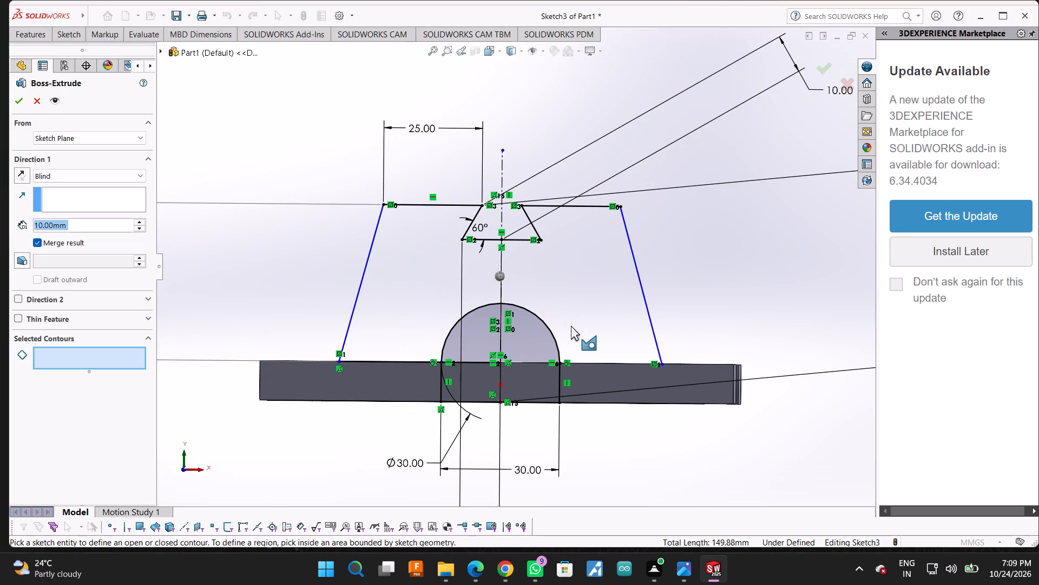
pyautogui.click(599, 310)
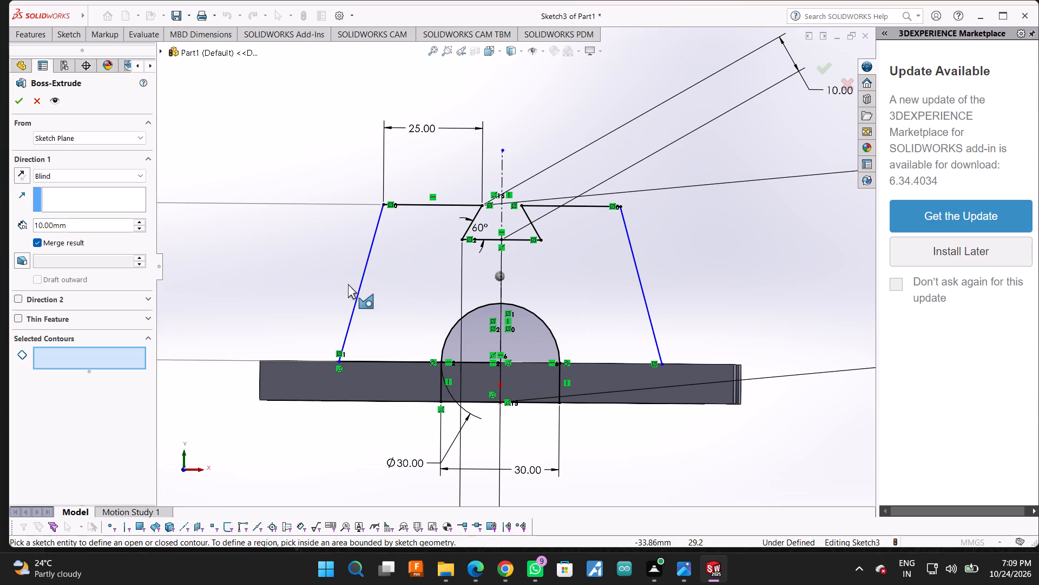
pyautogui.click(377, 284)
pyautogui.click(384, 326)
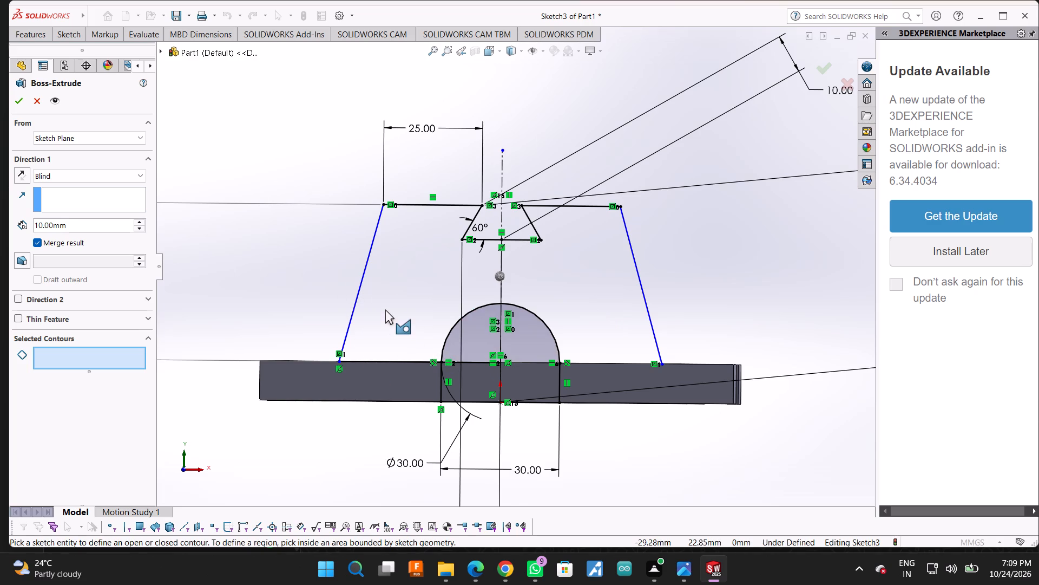
# Examine the lower corners of the tapered sides and the lines meeting them for openings in the profile.
pyautogui.scroll(-3, 385, 309)
pyautogui.scroll(-14, 360, 413)
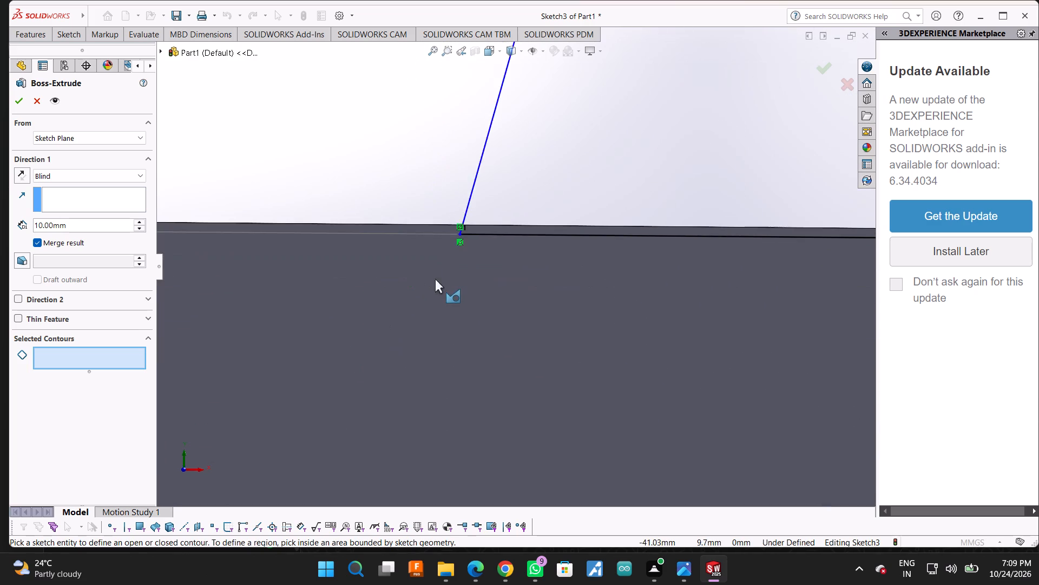
pyautogui.scroll(-7, 566, 232)
pyautogui.scroll(-1, 386, 250)
pyautogui.scroll(9, 396, 272)
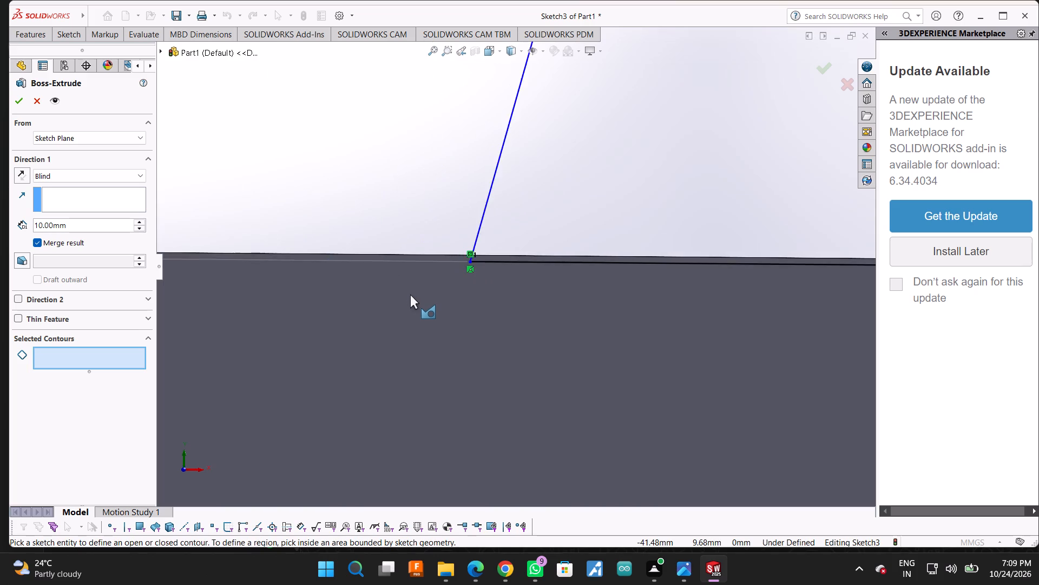
pyautogui.scroll(4, 410, 294)
pyautogui.scroll(-1, 447, 266)
pyautogui.moveTo(433, 205); pyautogui.dragTo(425, 253, button='middle')
pyautogui.scroll(-1, 433, 205)
pyautogui.moveTo(423, 242); pyautogui.dragTo(426, 225, button='middle')
pyautogui.scroll(-10, 489, 470)
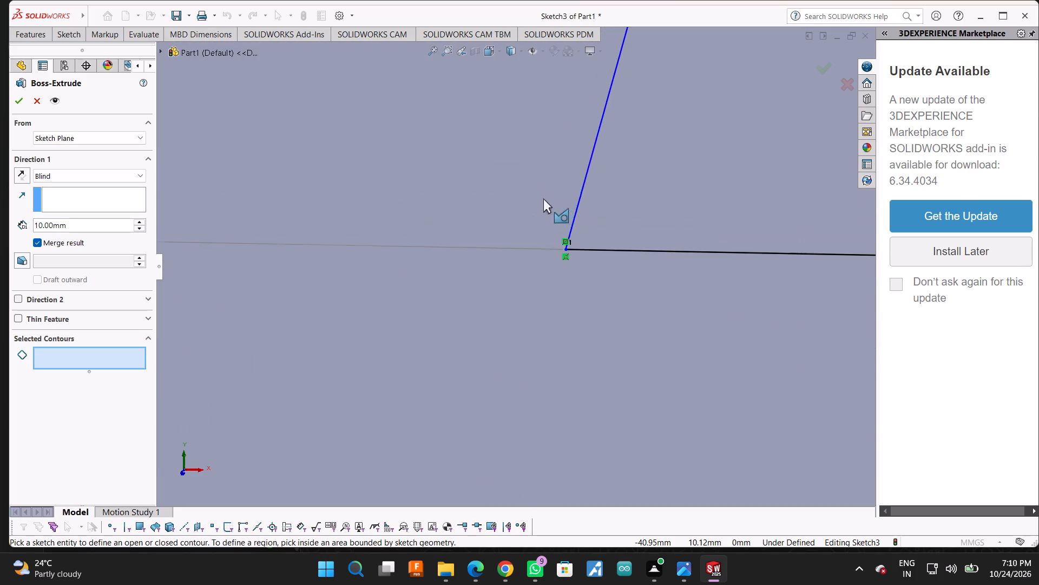
pyautogui.scroll(-7, 543, 198)
pyautogui.scroll(10, 424, 213)
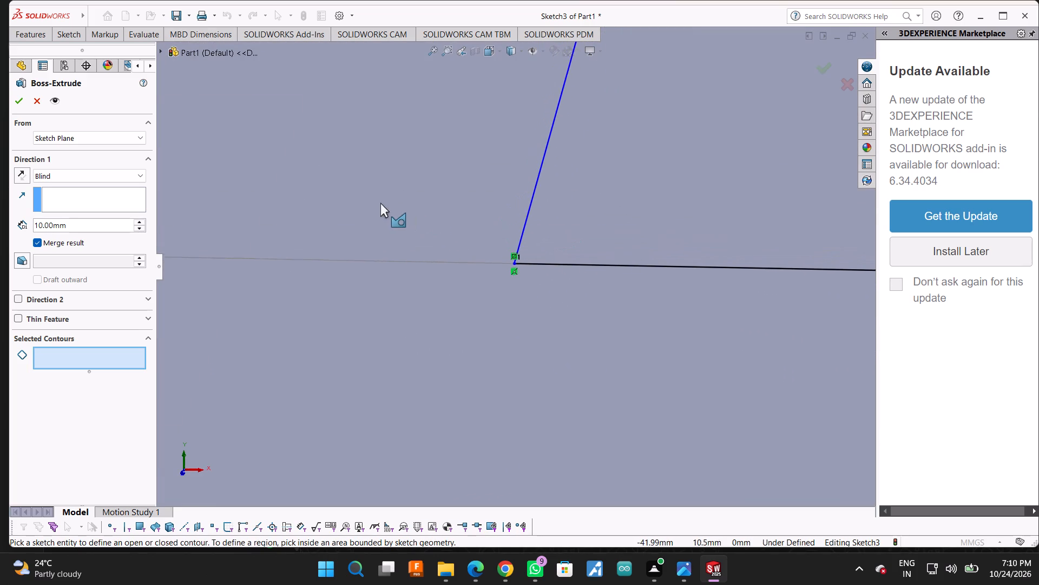
pyautogui.scroll(20, 380, 203)
pyautogui.scroll(1, 380, 203)
pyautogui.scroll(-14, 756, 276)
pyautogui.scroll(5, 484, 257)
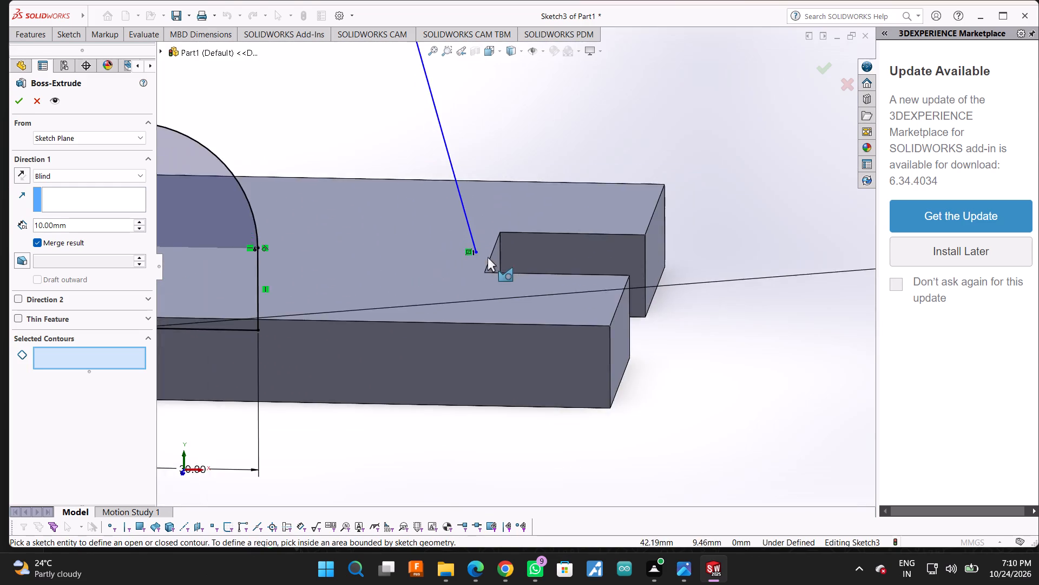
pyautogui.scroll(8, 488, 257)
pyautogui.moveTo(385, 497); pyautogui.dragTo(393, 496, button='middle')
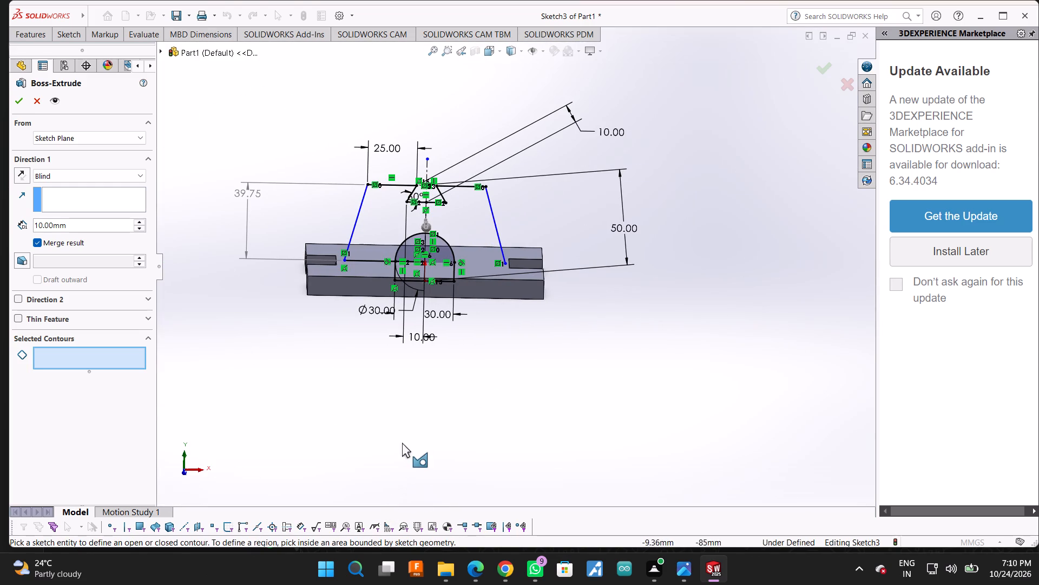
pyautogui.moveTo(469, 412); pyautogui.dragTo(470, 379, button='middle')
pyautogui.middleClick(470, 370)
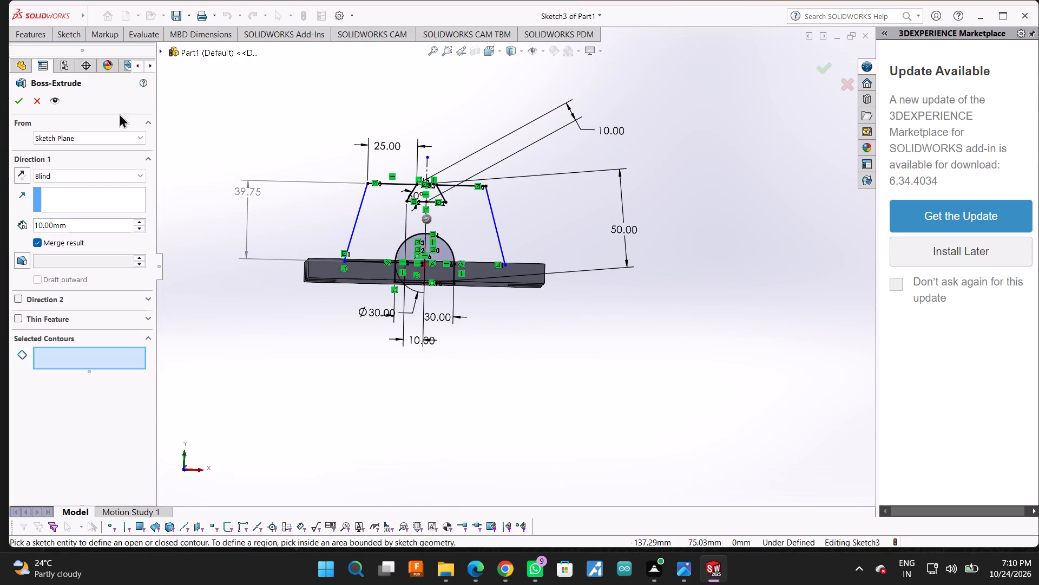
pyautogui.click(36, 98)
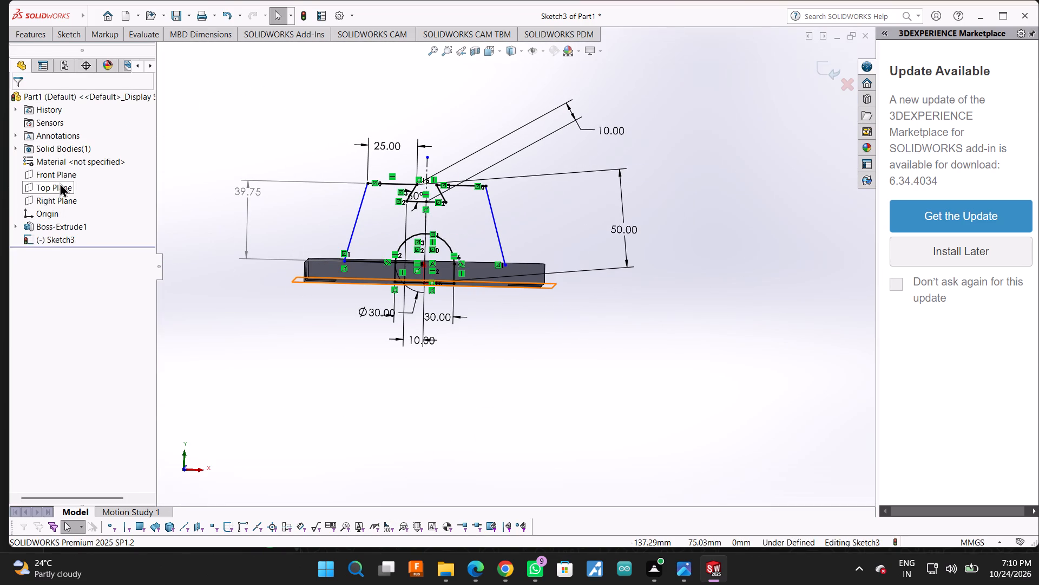
# Draw a horizontal line about 41 mm long from the vertical centreline along the base's top edge to the foot of the mirrored tapered side.
pyautogui.click(60, 175)
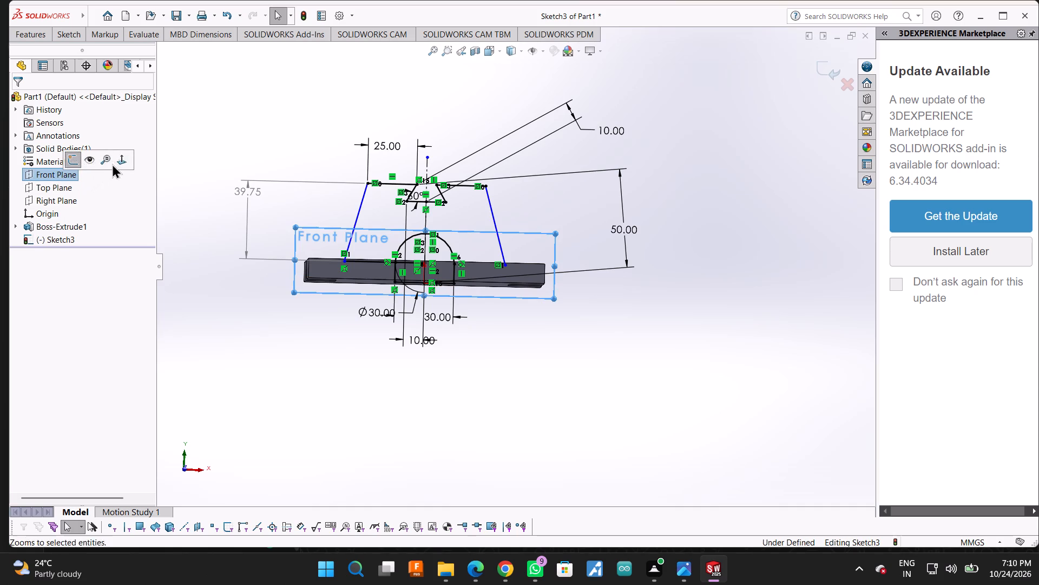
pyautogui.click(122, 160)
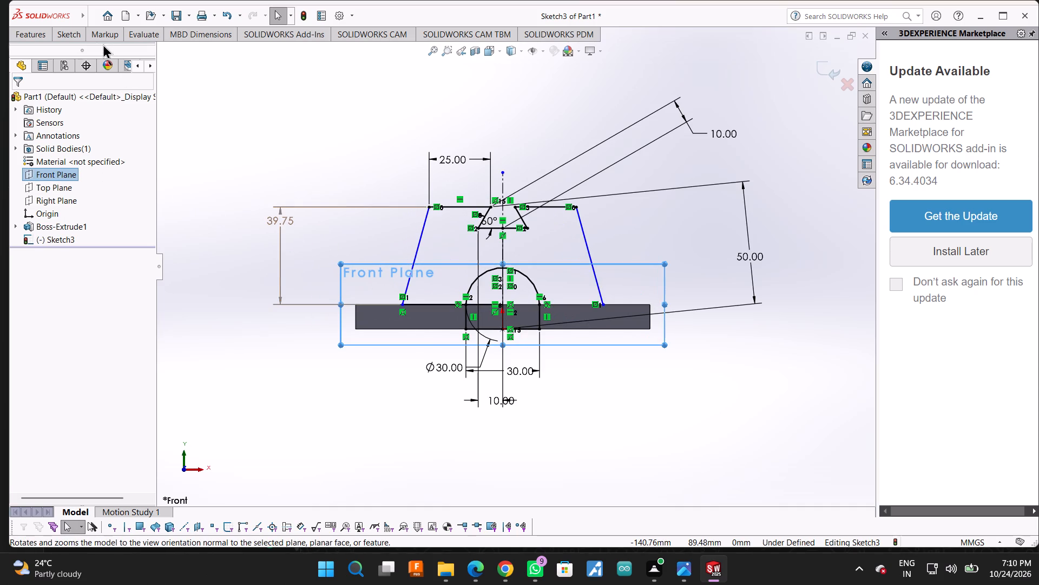
pyautogui.click(77, 36)
pyautogui.click(89, 47)
pyautogui.scroll(-2, 617, 331)
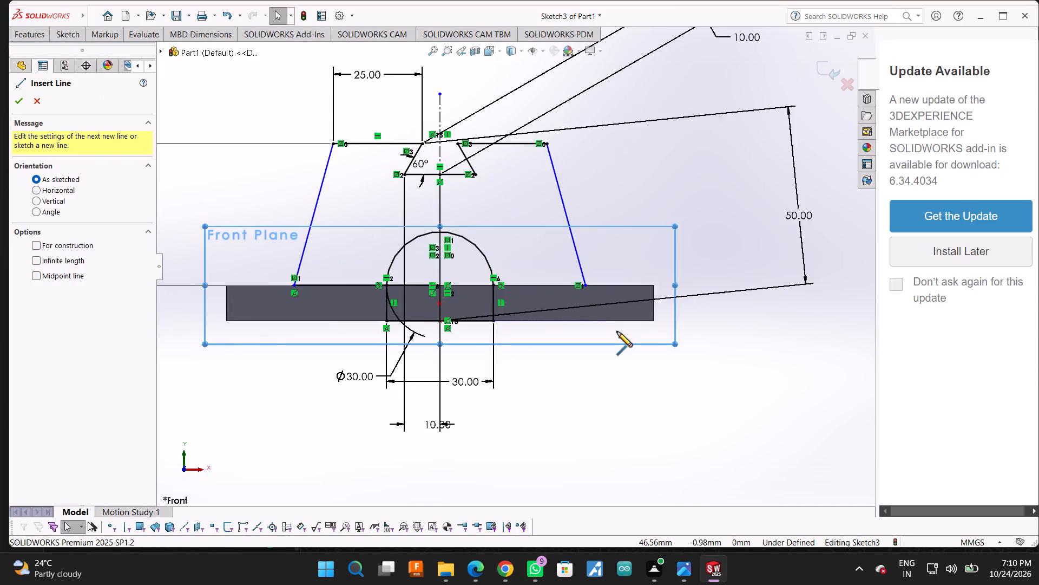
pyautogui.scroll(-3, 617, 331)
pyautogui.scroll(-2, 444, 265)
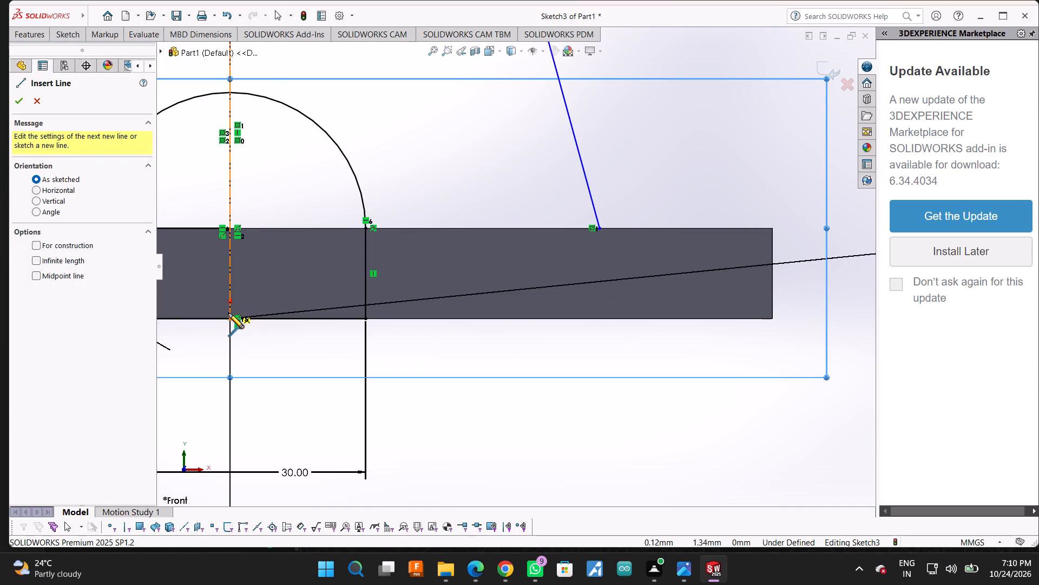
pyautogui.click(228, 230)
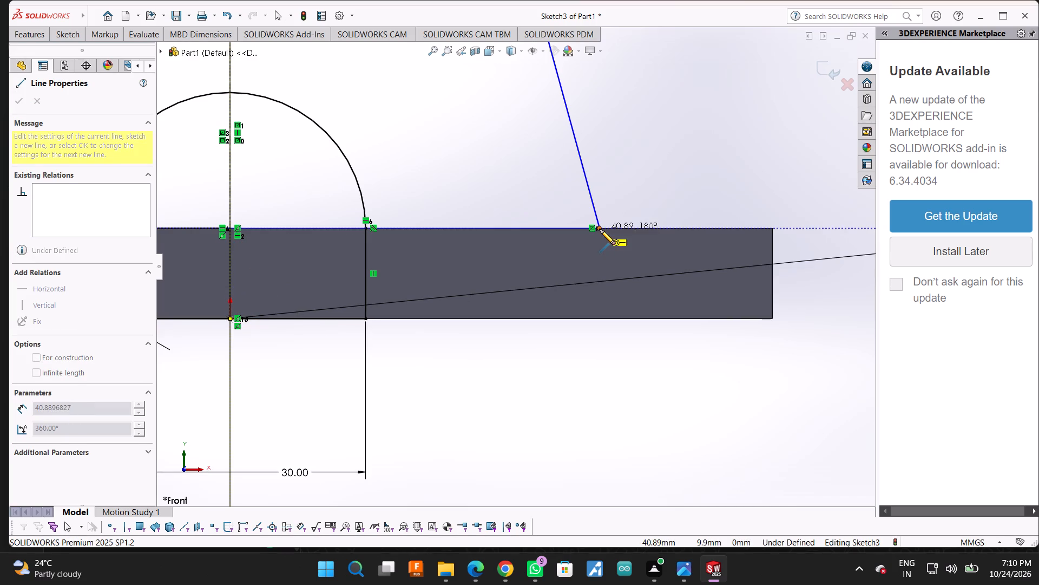
pyautogui.click(599, 229)
pyautogui.scroll(6, 629, 376)
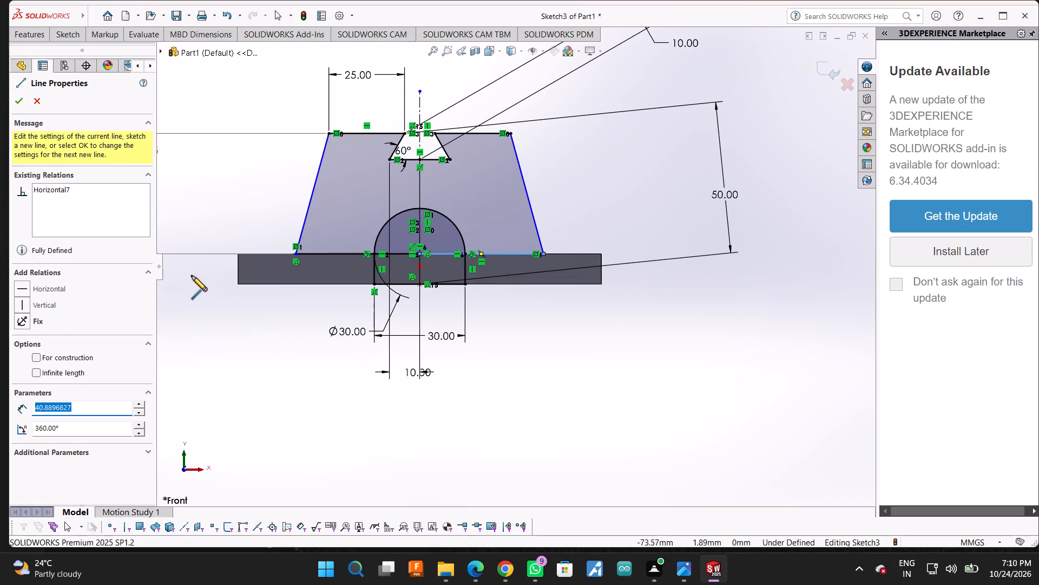
pyautogui.click(22, 101)
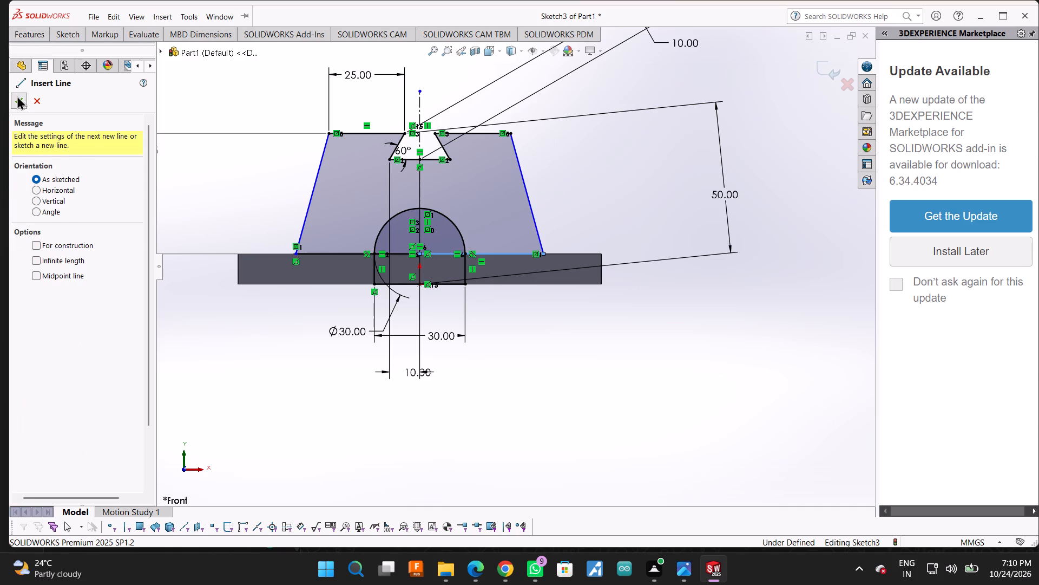
pyautogui.click(17, 95)
# Extrude the tapered area and the half-circle area of the Front Plane sketch 25 mm in both directions, merged with the base.
pyautogui.click(19, 40)
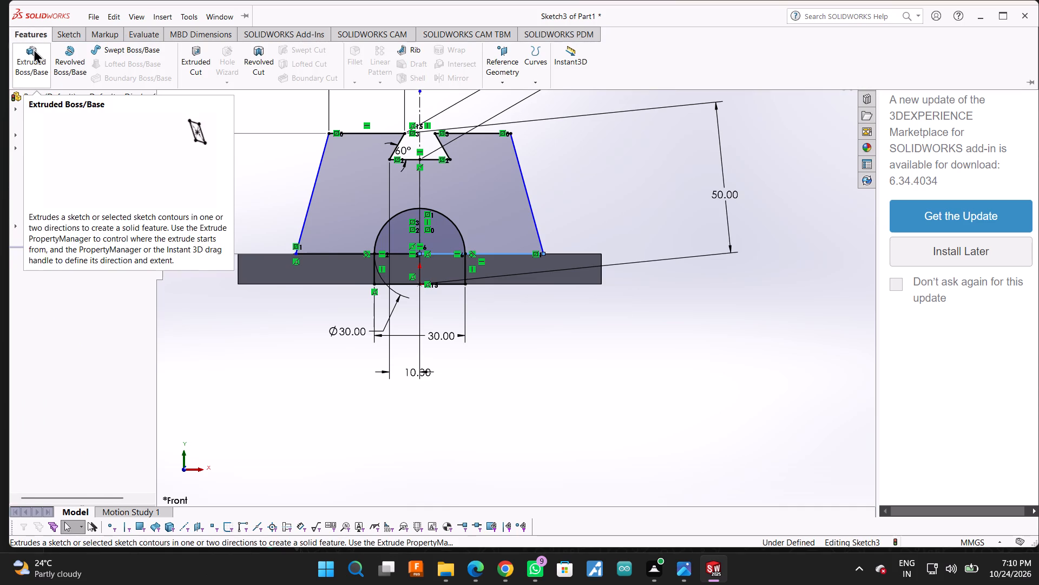
pyautogui.click(34, 49)
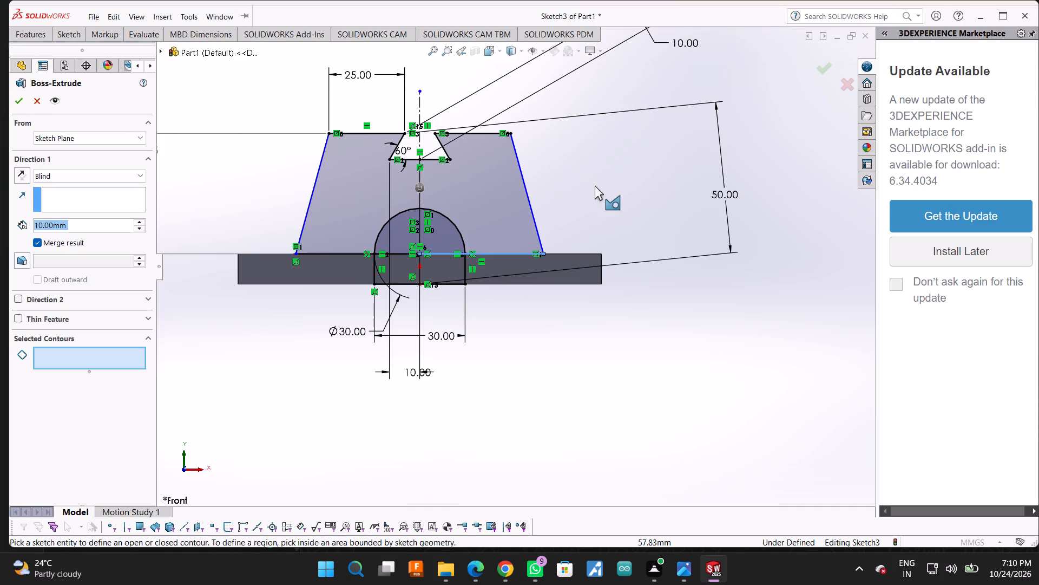
pyautogui.click(512, 205)
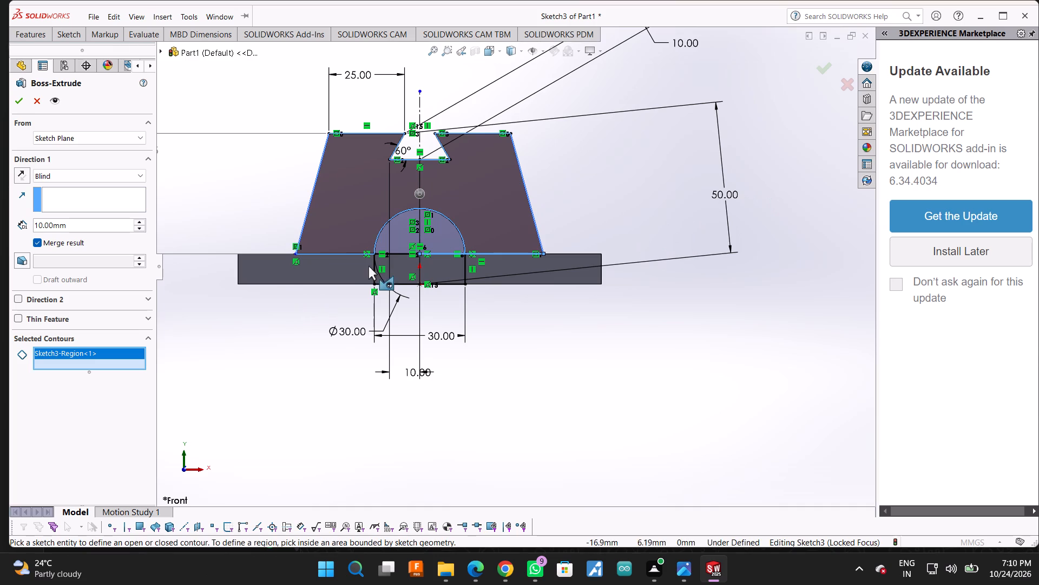
pyautogui.click(439, 240)
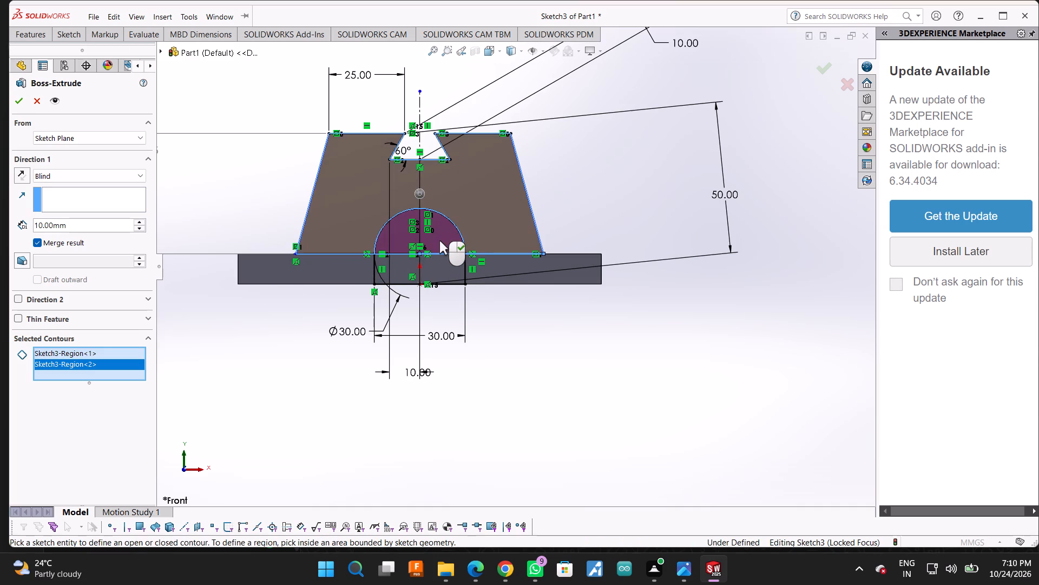
pyautogui.click(439, 240)
pyautogui.click(439, 240)
pyautogui.click(439, 240)
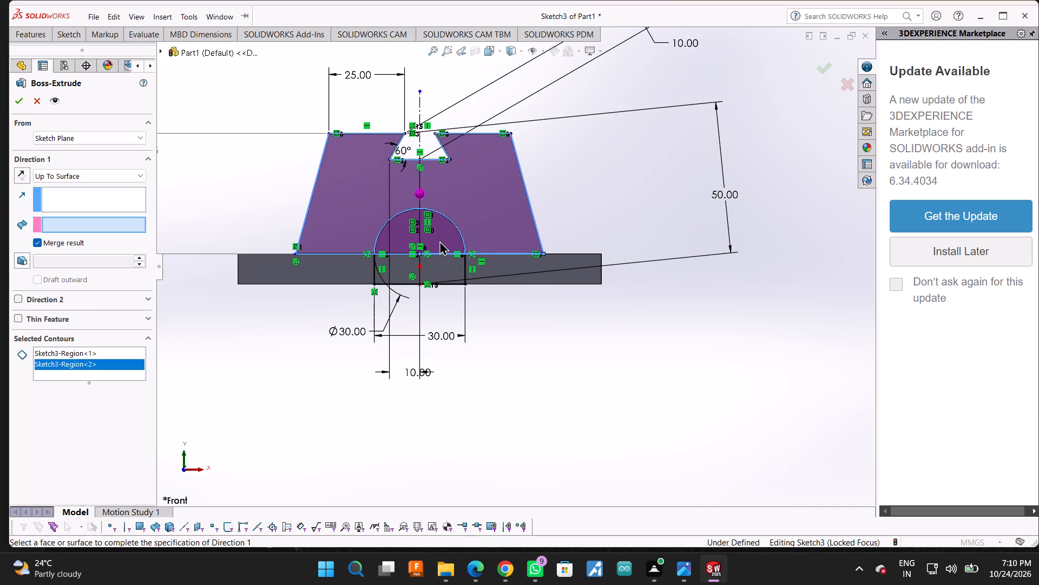
pyautogui.click(439, 240)
pyautogui.click(781, 193)
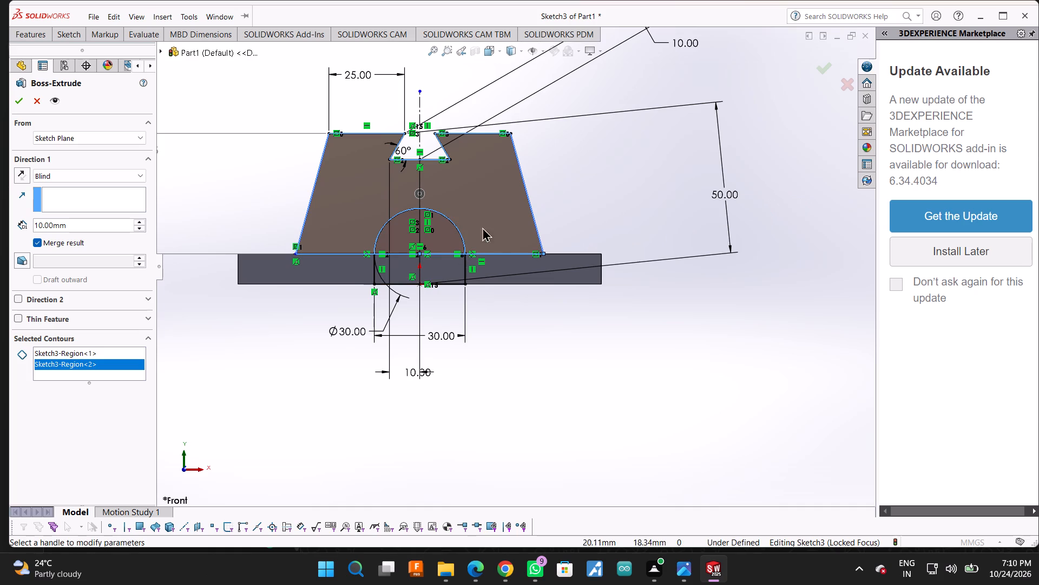
pyautogui.click(497, 211)
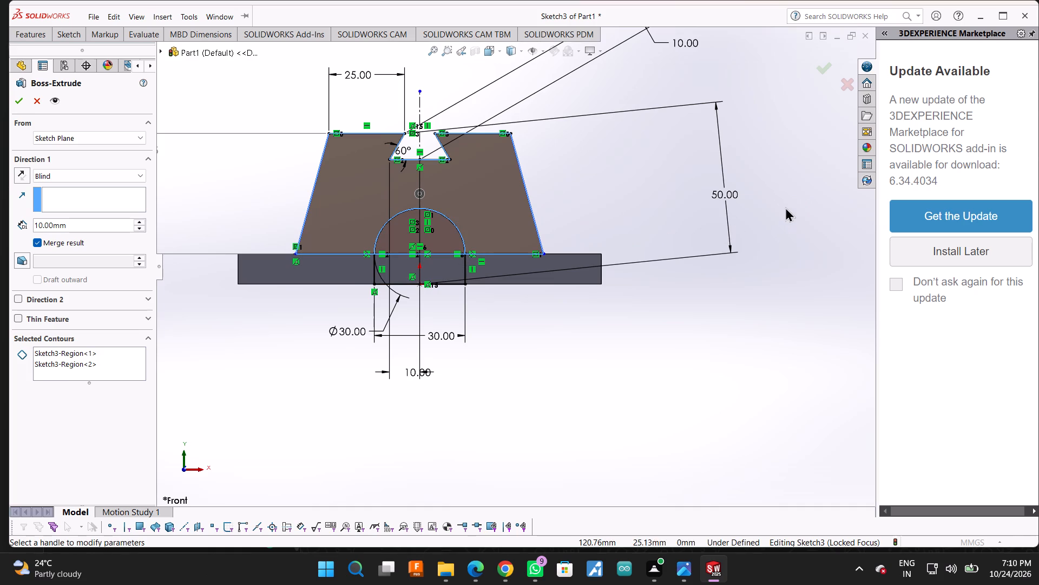
pyautogui.moveTo(785, 205); pyautogui.dragTo(750, 250, button='middle')
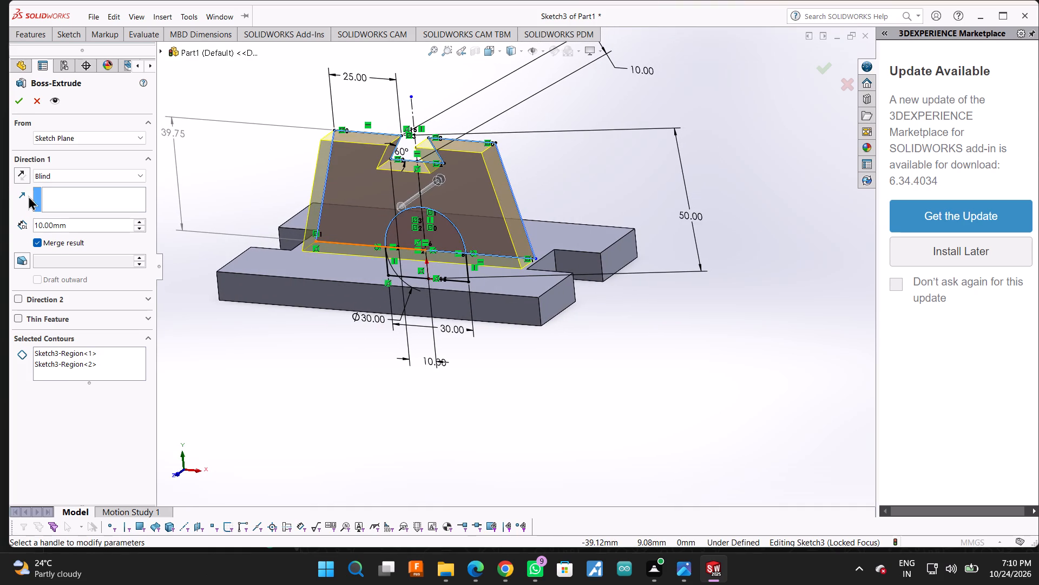
pyautogui.click(17, 296)
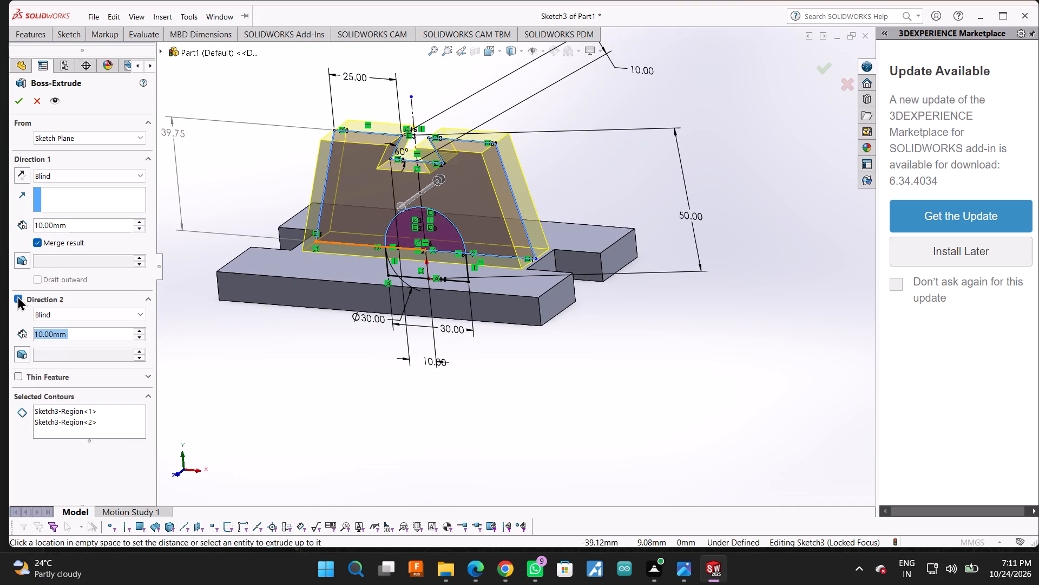
pyautogui.click(41, 223)
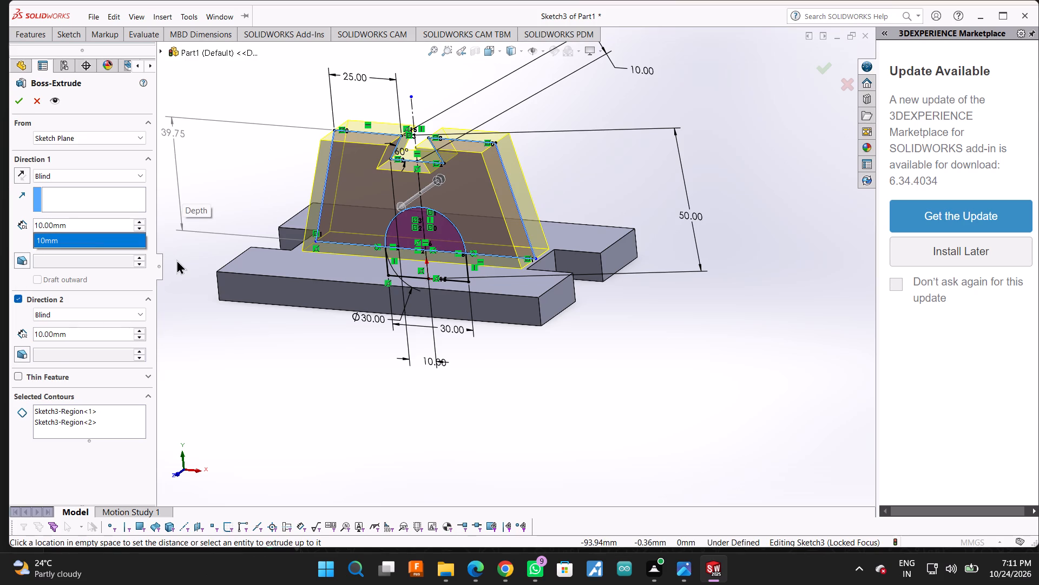
pyautogui.press('Right')
pyautogui.press('BackSpace')
pyautogui.press('BackSpace')
pyautogui.write('25')
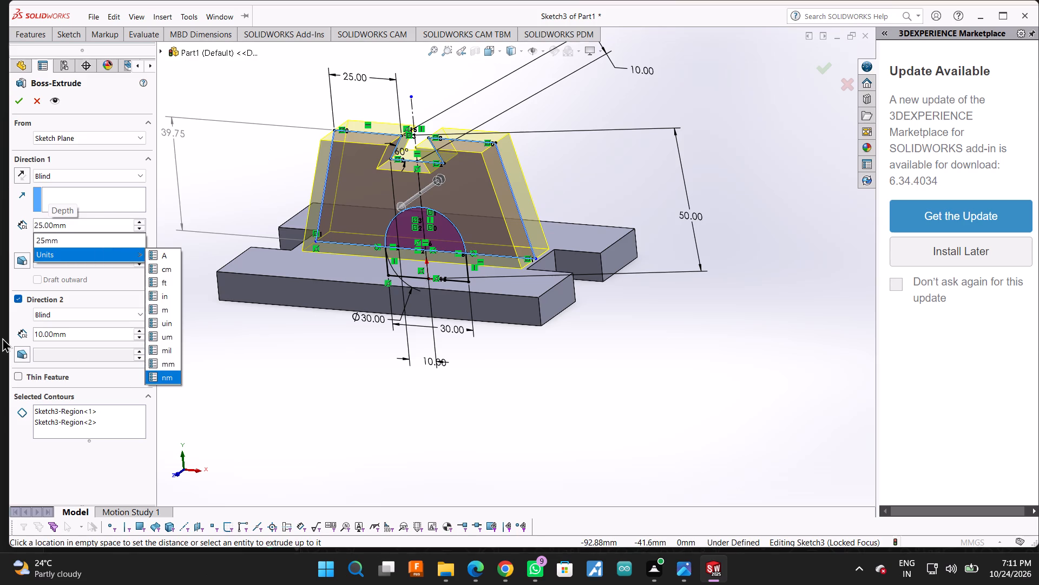
pyautogui.click(39, 329)
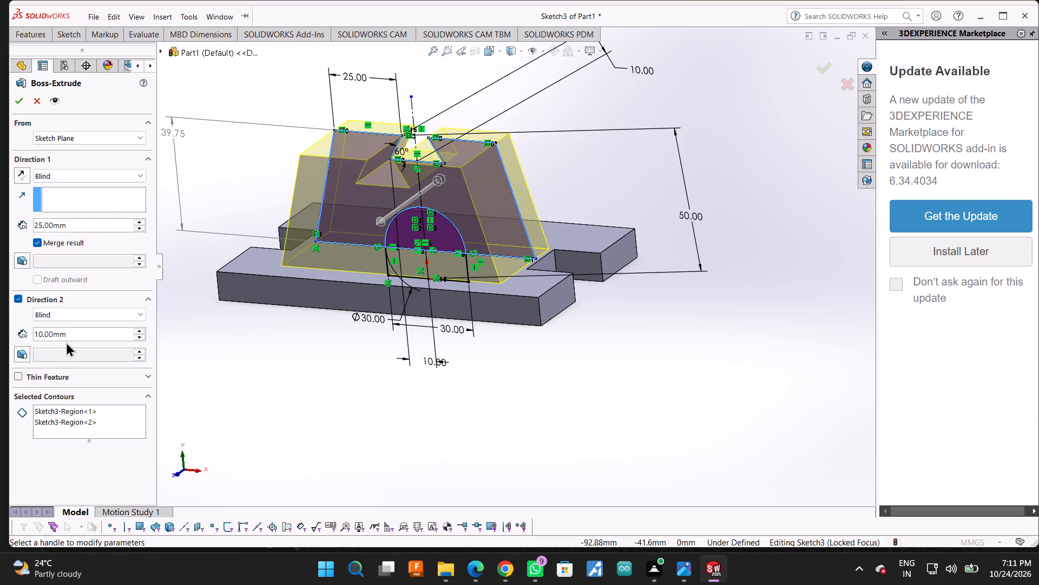
pyautogui.press('Right')
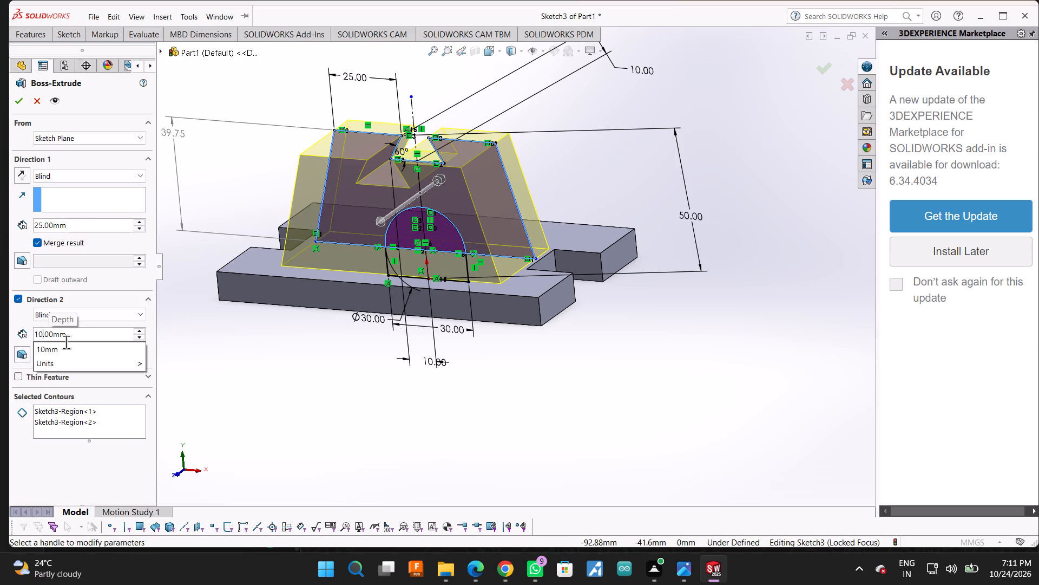
pyautogui.press('BackSpace')
pyautogui.press('BackSpace')
pyautogui.write('25')
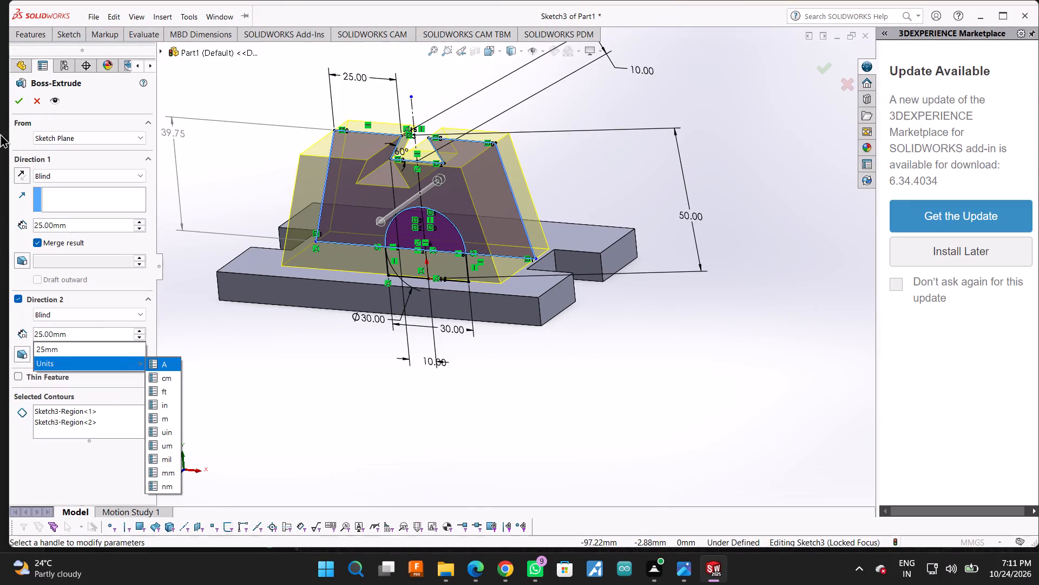
pyautogui.click(18, 100)
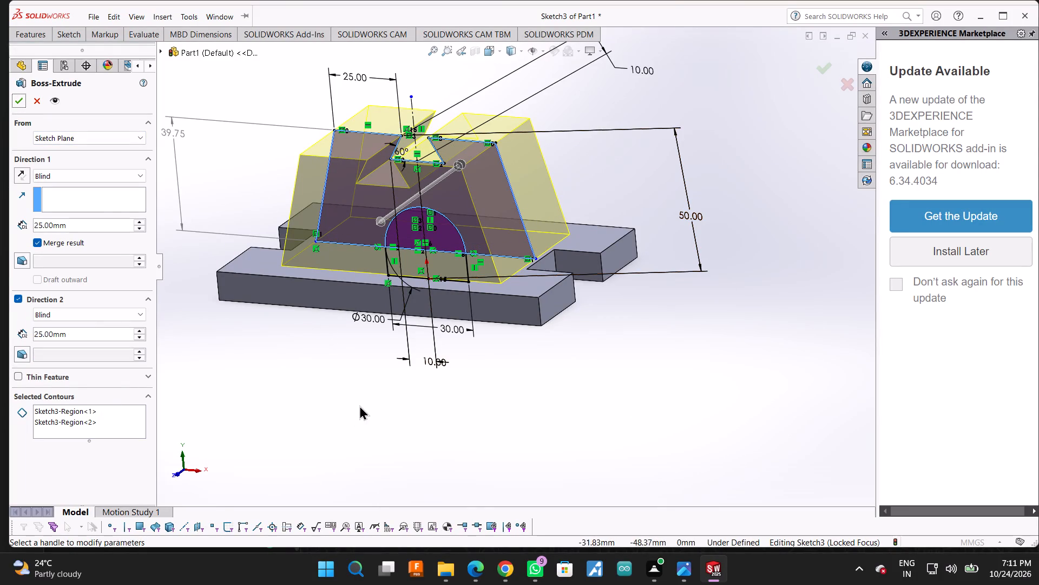
pyautogui.click(18, 100)
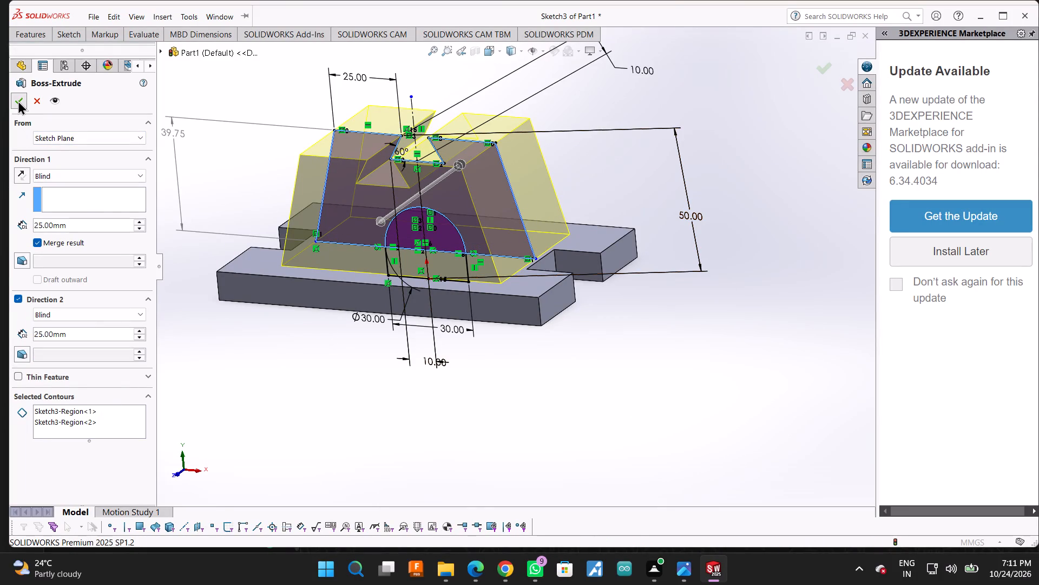
# Measure the distance between the front face of the tapered block and the front face of the base.
pyautogui.moveTo(669, 160); pyautogui.dragTo(636, 179, button='middle')
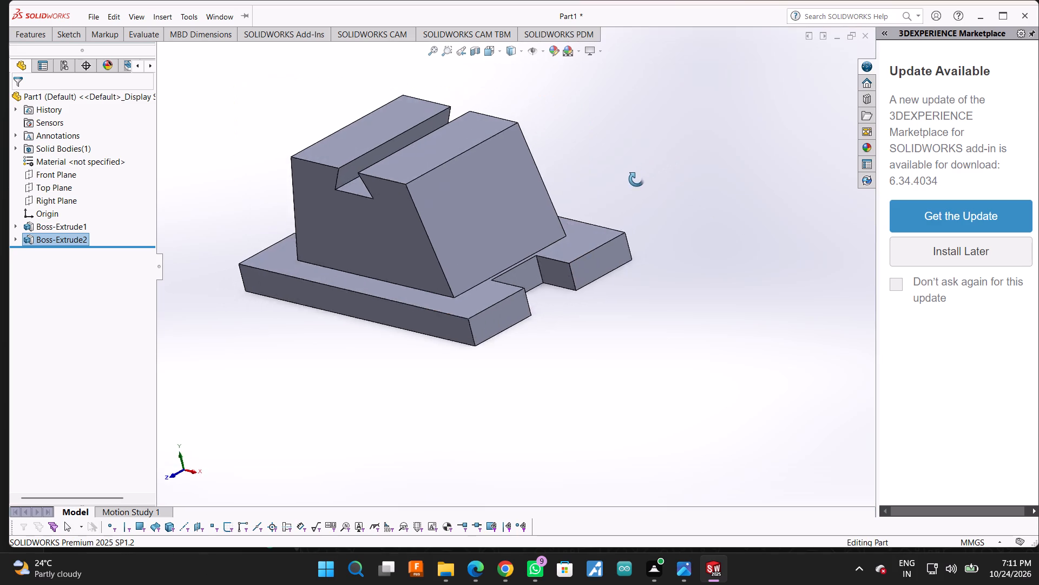
pyautogui.moveTo(636, 179); pyautogui.dragTo(659, 212, button='middle')
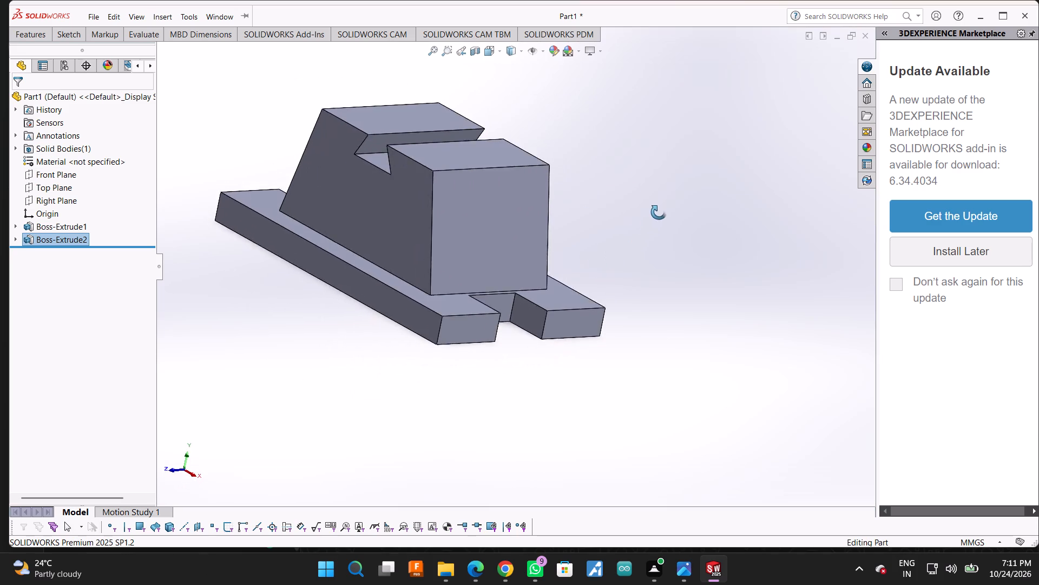
pyautogui.moveTo(659, 212); pyautogui.dragTo(643, 264, button='middle')
pyautogui.click(66, 30)
pyautogui.click(64, 45)
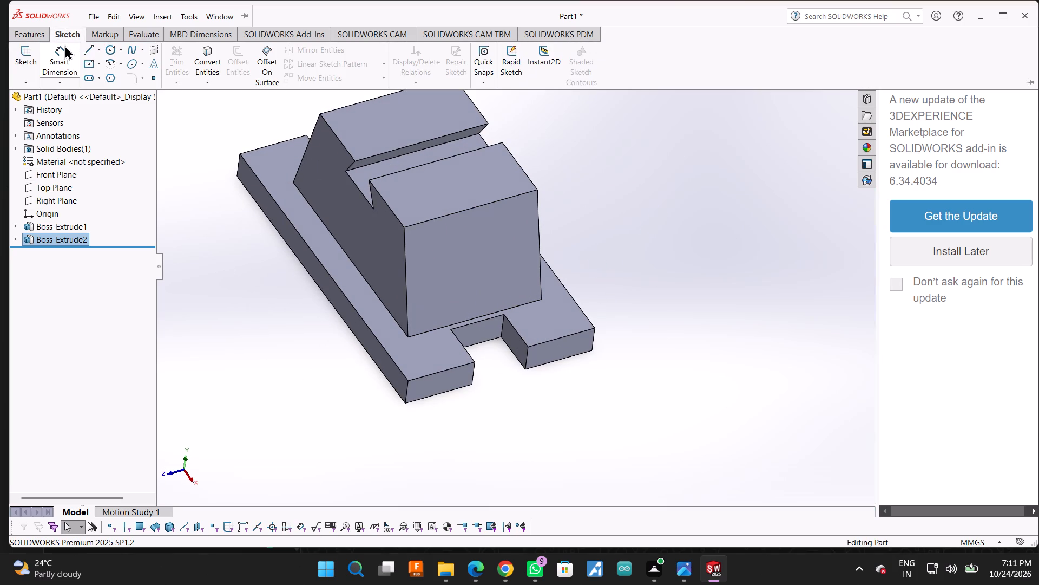
pyautogui.scroll(-3, 352, 235)
pyautogui.click(359, 258)
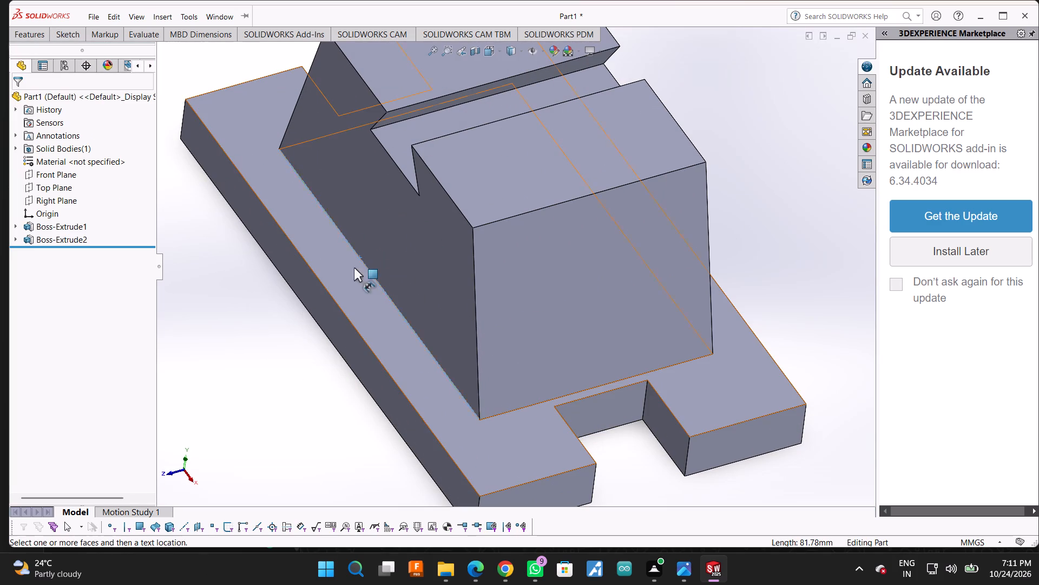
pyautogui.click(323, 284)
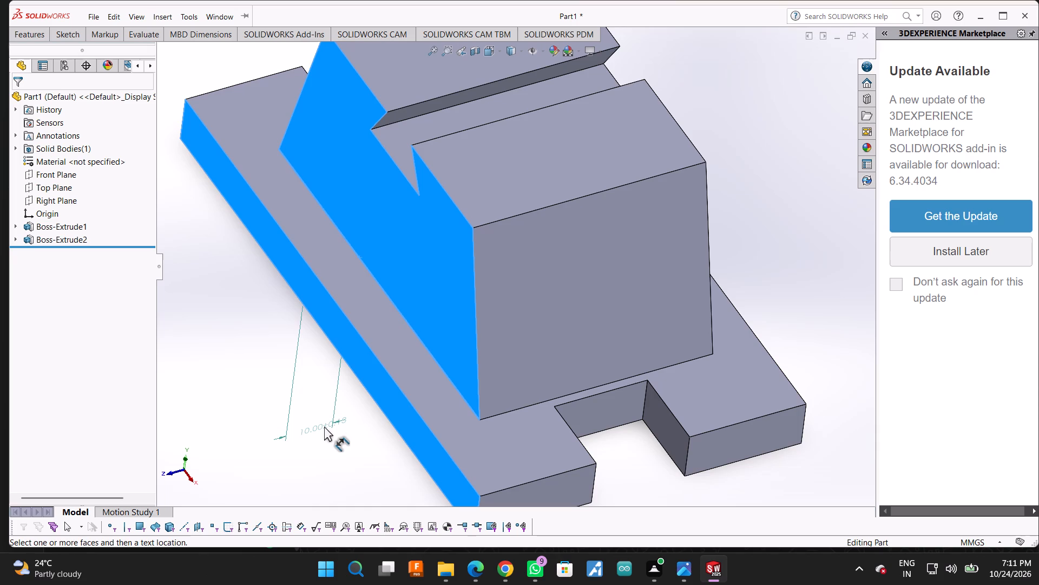
pyautogui.press('Escape')
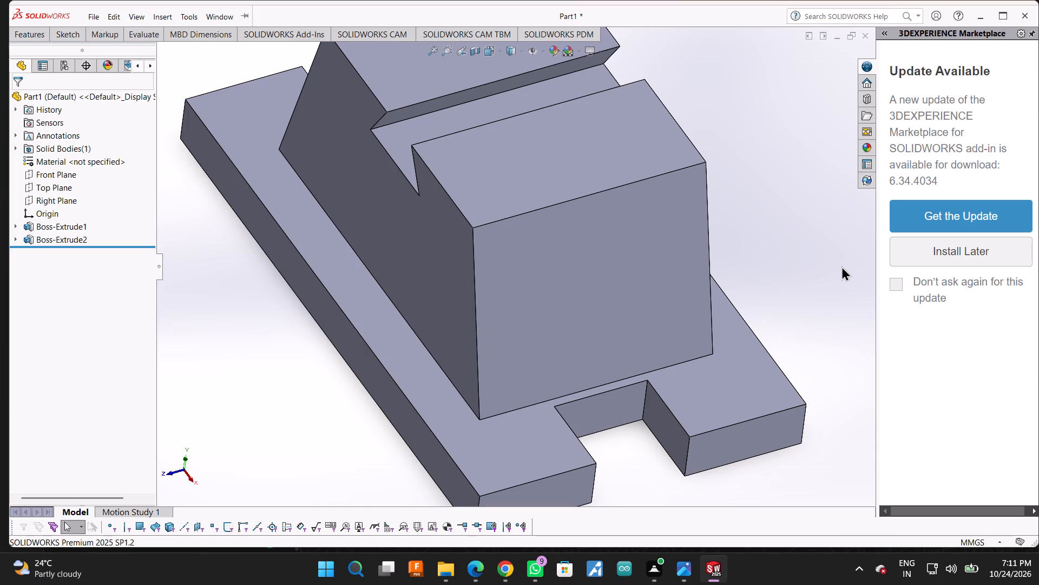
# Start a new sketch on the Front Plane, with the view normal to that plane.
pyautogui.moveTo(840, 266); pyautogui.dragTo(892, 112, button='middle')
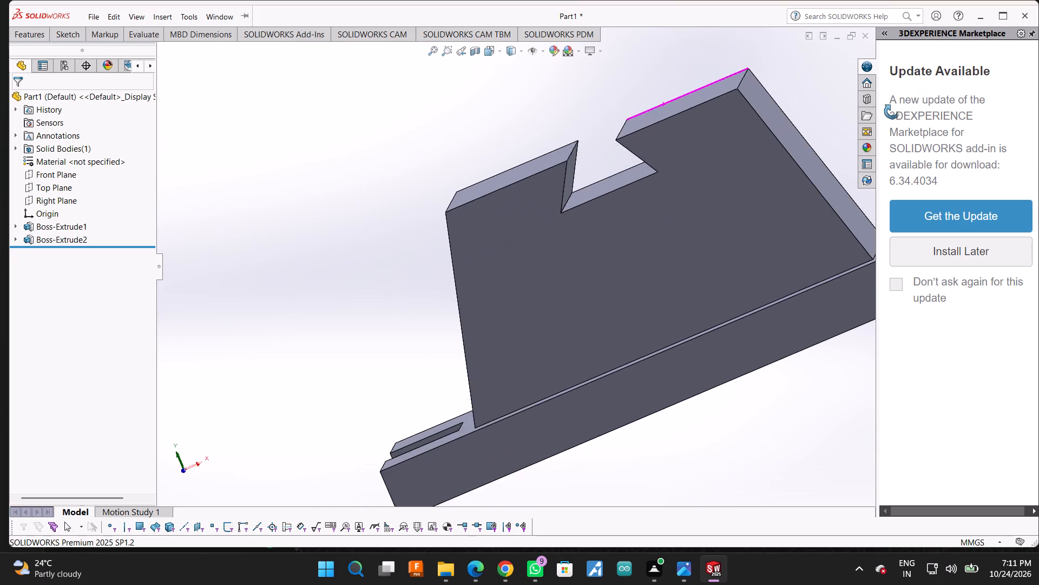
pyautogui.moveTo(892, 112); pyautogui.dragTo(835, 222, button='middle')
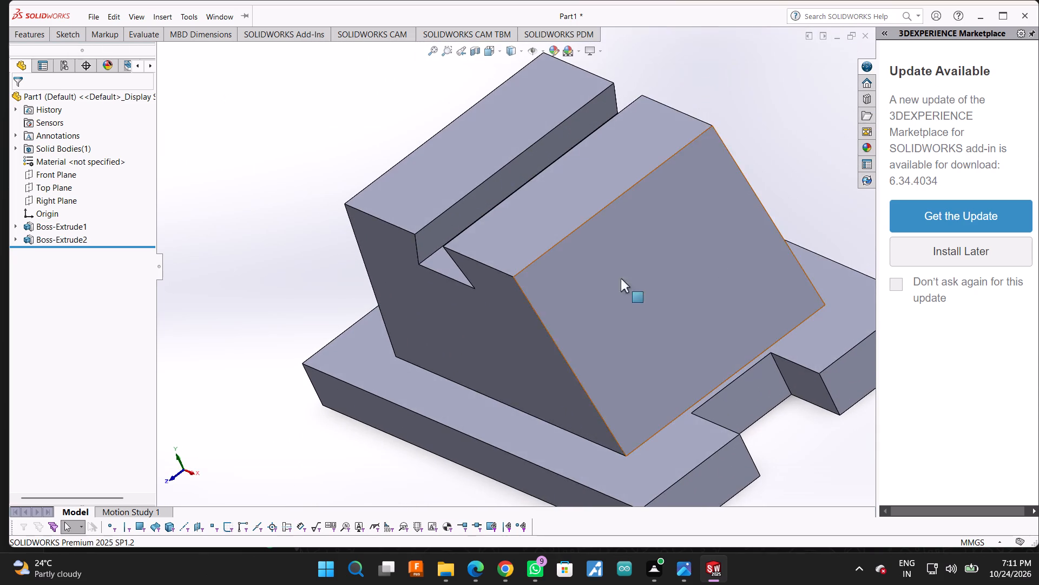
pyautogui.scroll(1, 479, 295)
pyautogui.scroll(-2, 487, 319)
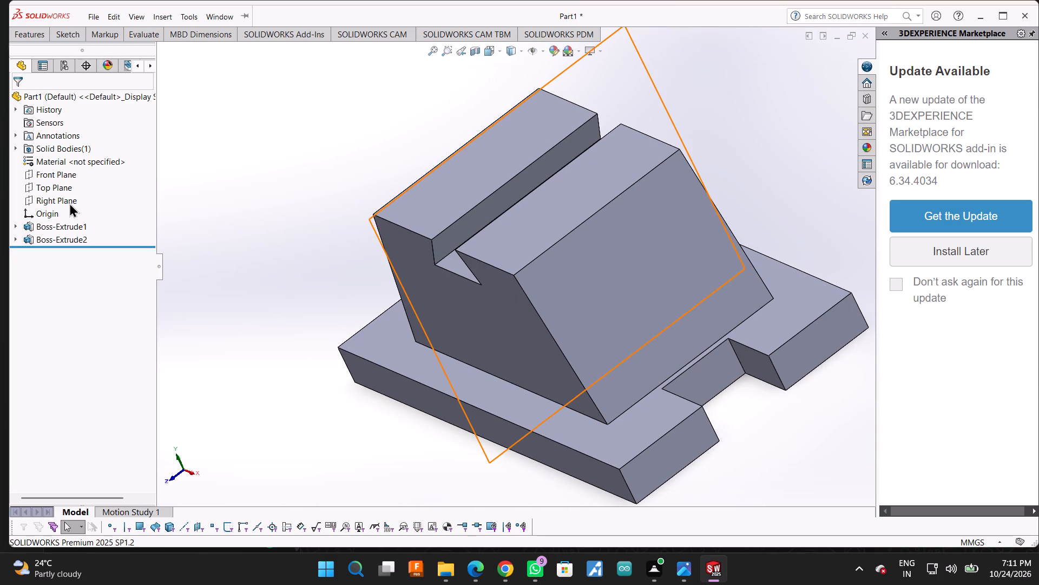
pyautogui.click(60, 178)
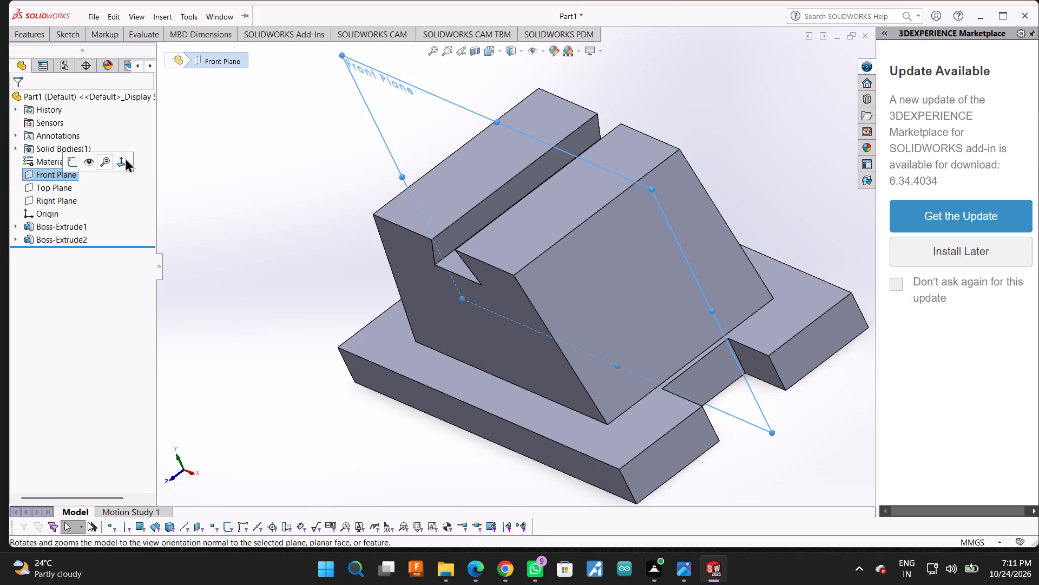
pyautogui.click(125, 158)
pyautogui.click(66, 175)
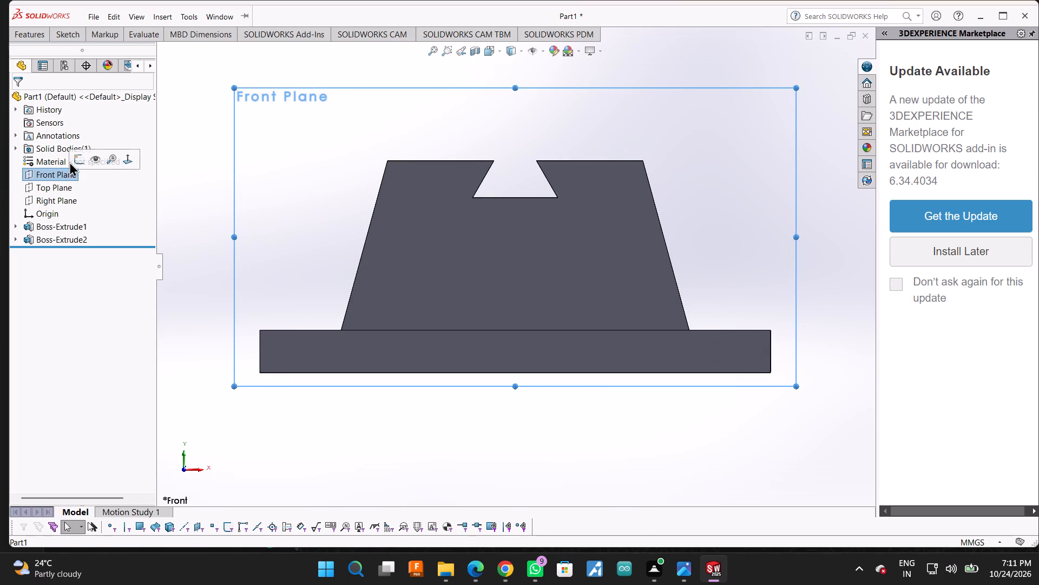
pyautogui.click(94, 180)
pyautogui.click(107, 165)
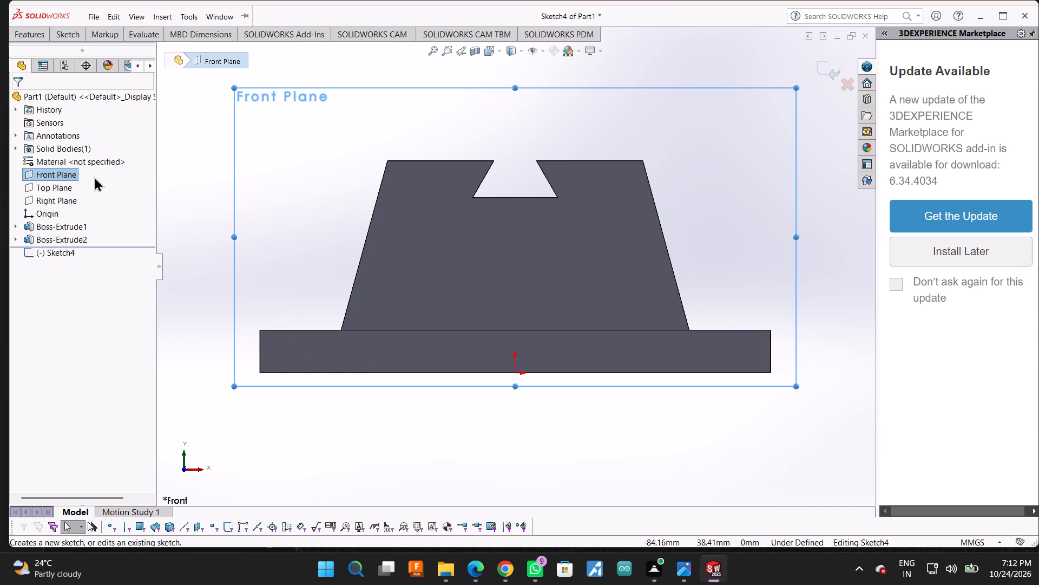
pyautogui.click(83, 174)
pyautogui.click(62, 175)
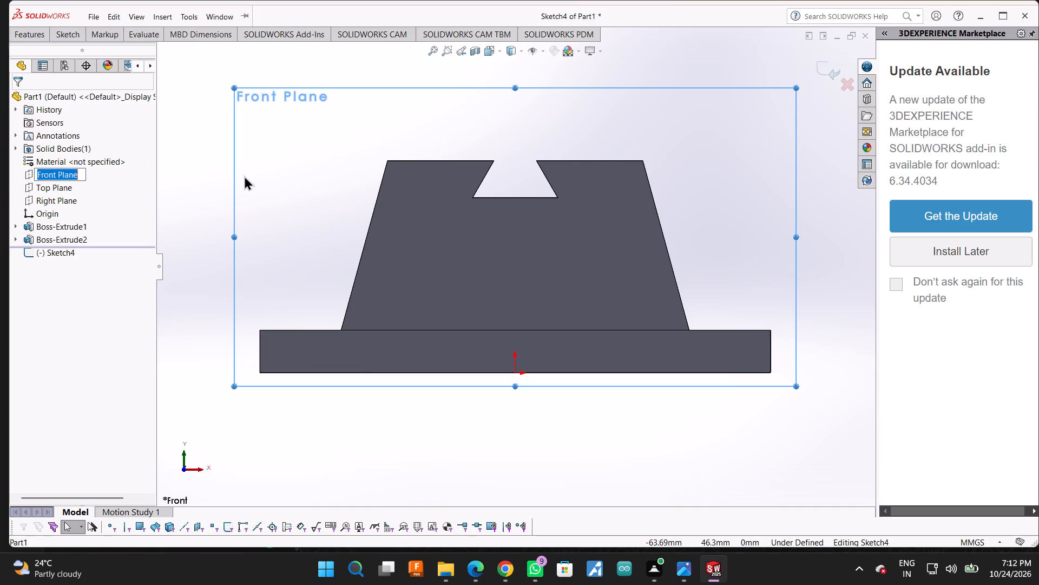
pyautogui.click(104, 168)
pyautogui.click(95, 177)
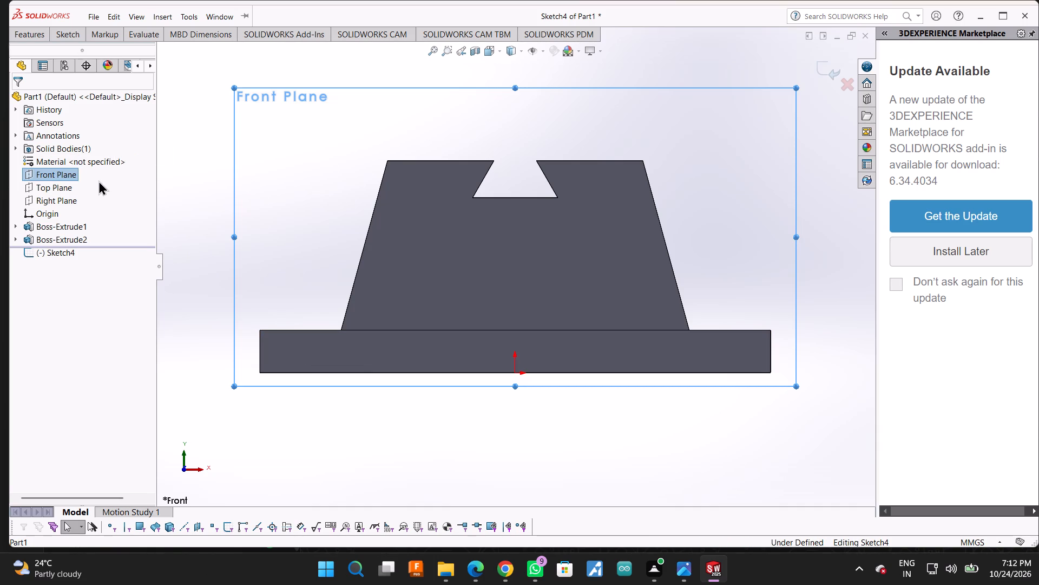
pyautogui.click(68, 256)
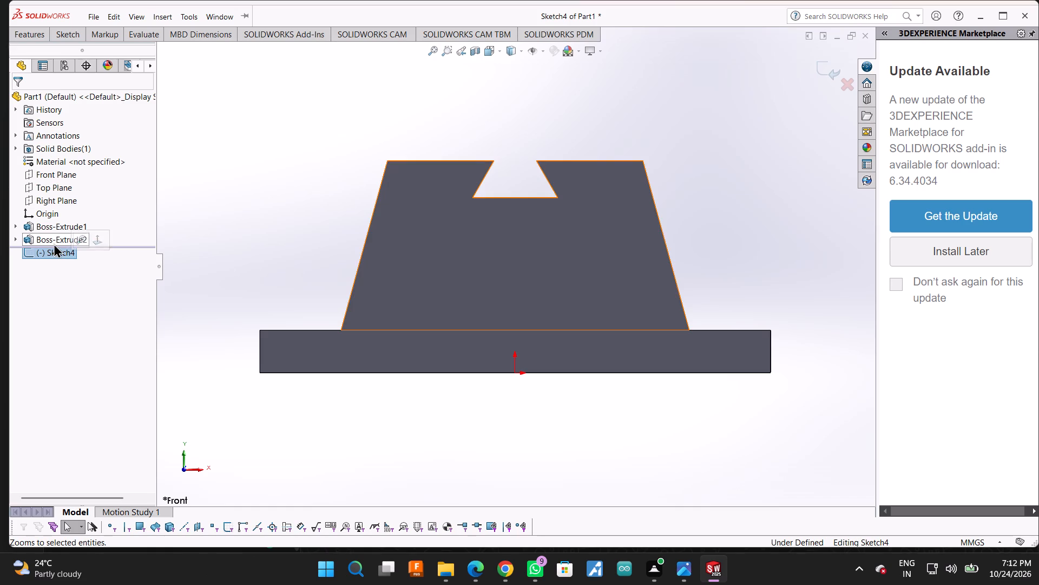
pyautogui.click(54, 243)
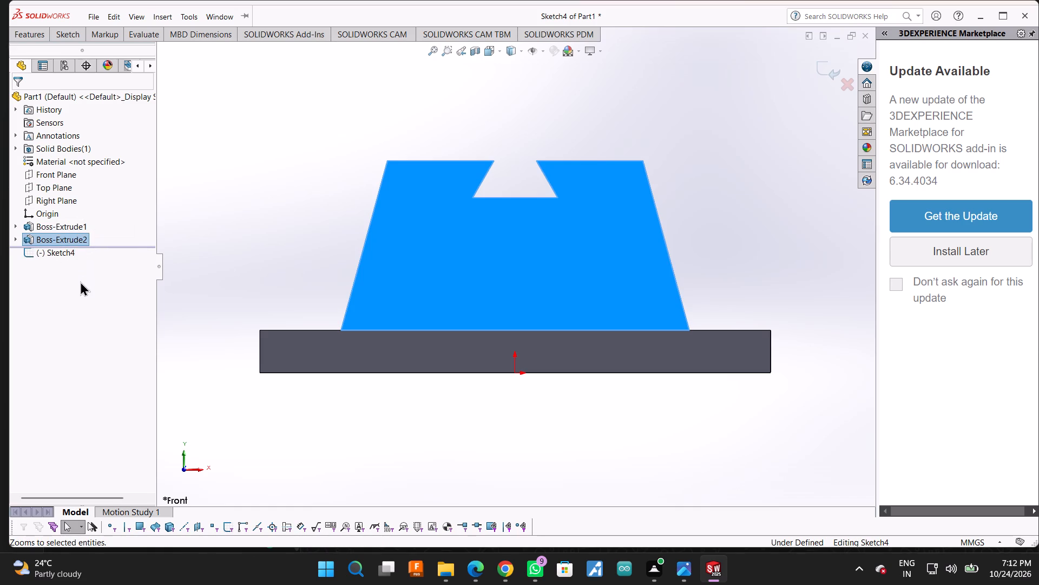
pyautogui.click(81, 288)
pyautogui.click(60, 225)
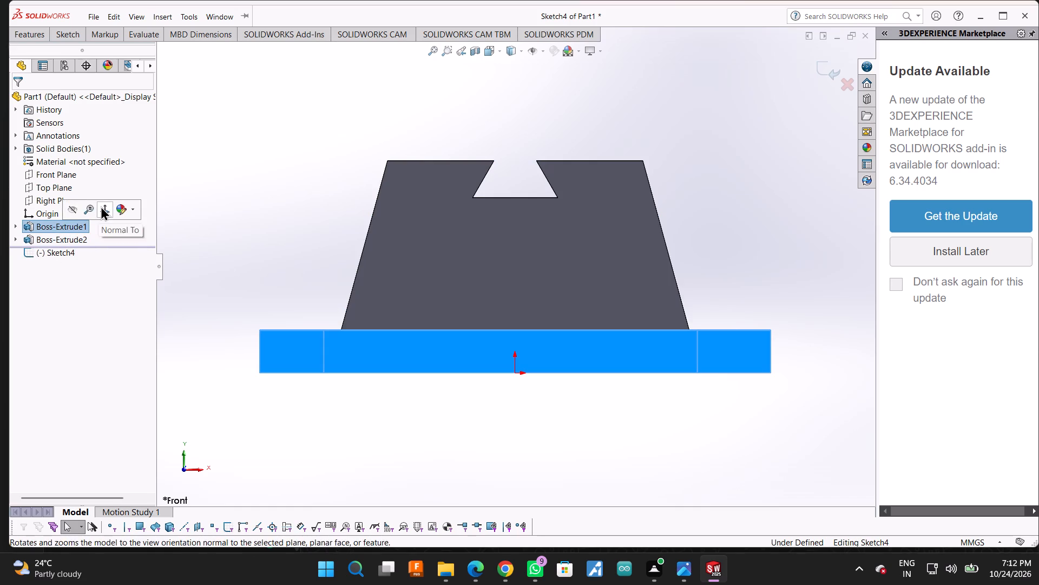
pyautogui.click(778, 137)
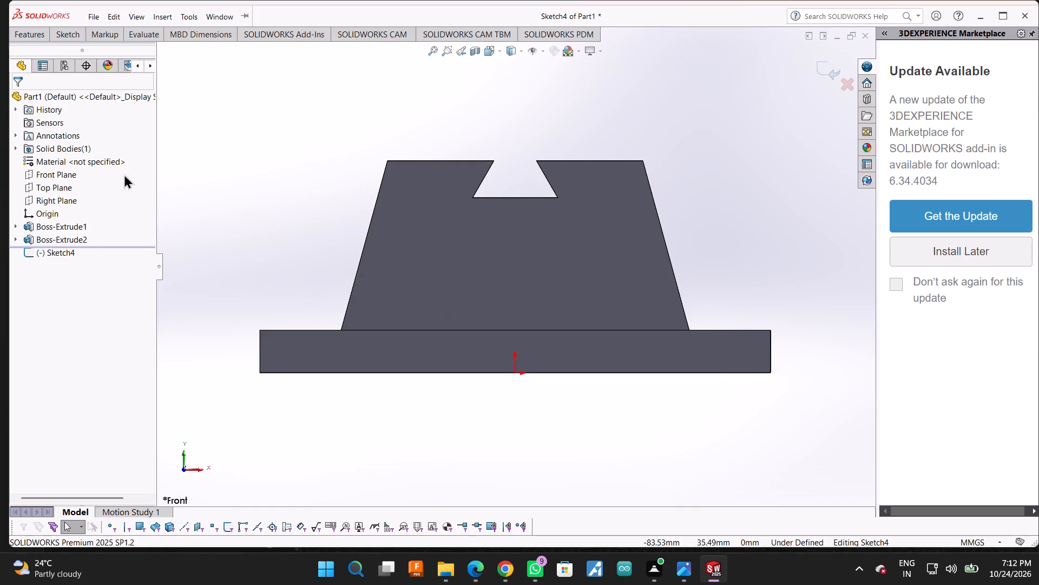
# Draw a circle of about 17 mm radius centred on the midpoint of the base's top edge.
pyautogui.click(54, 27)
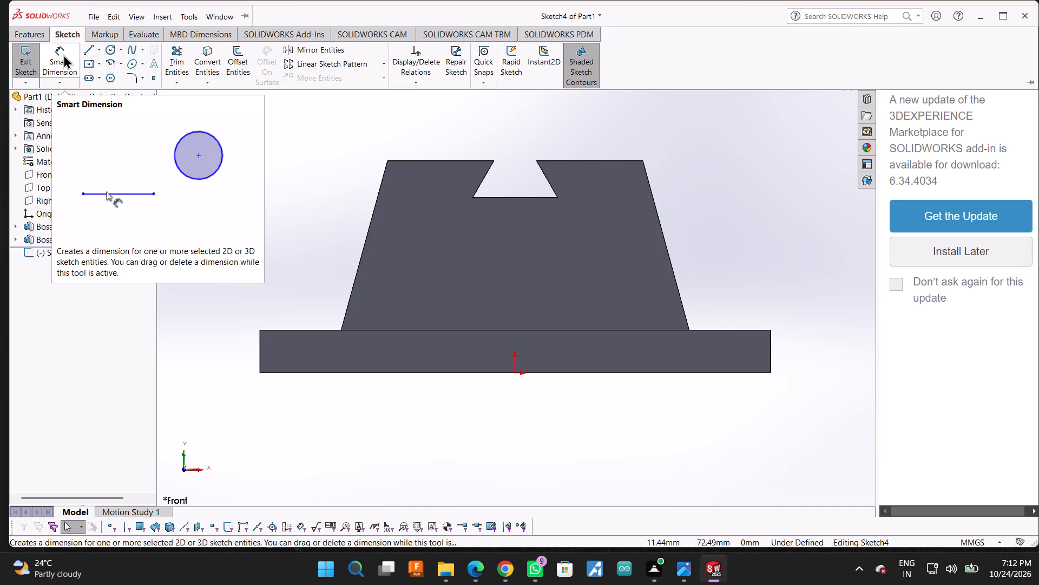
pyautogui.click(104, 47)
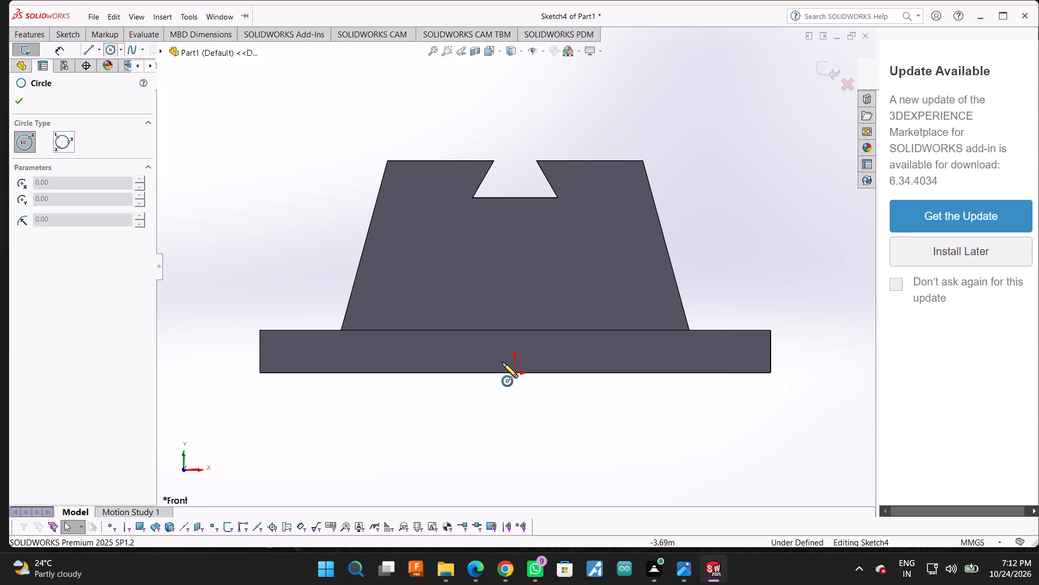
pyautogui.click(516, 330)
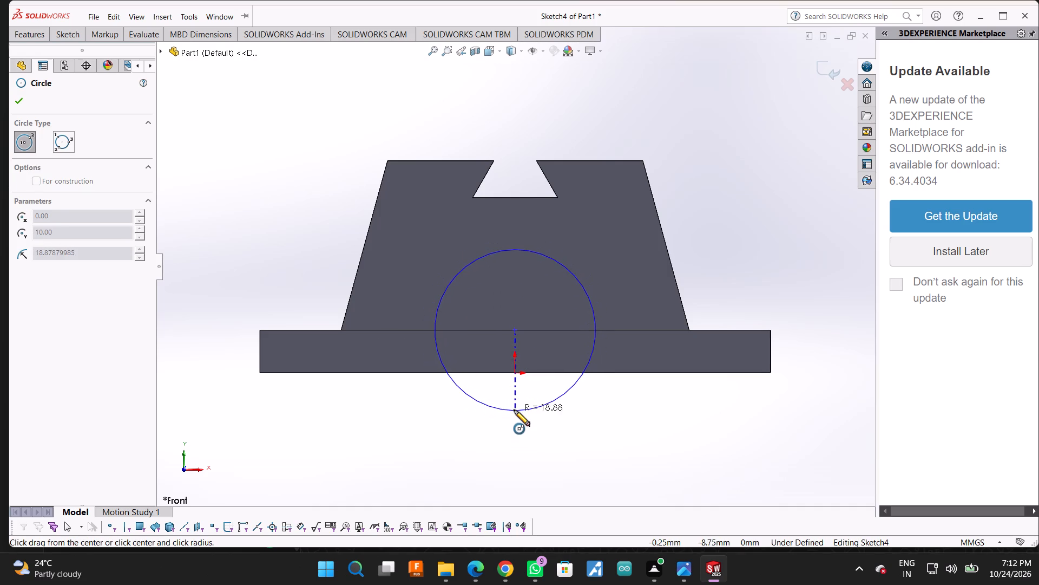
pyautogui.click(515, 404)
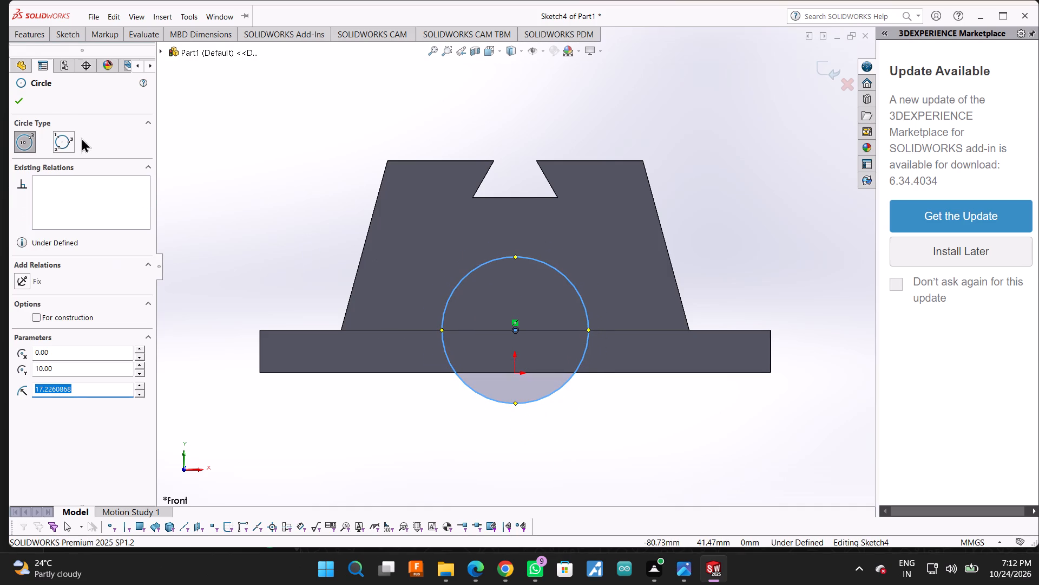
# Dimension the circle's diameter and set it to 30 mm.
pyautogui.click(54, 38)
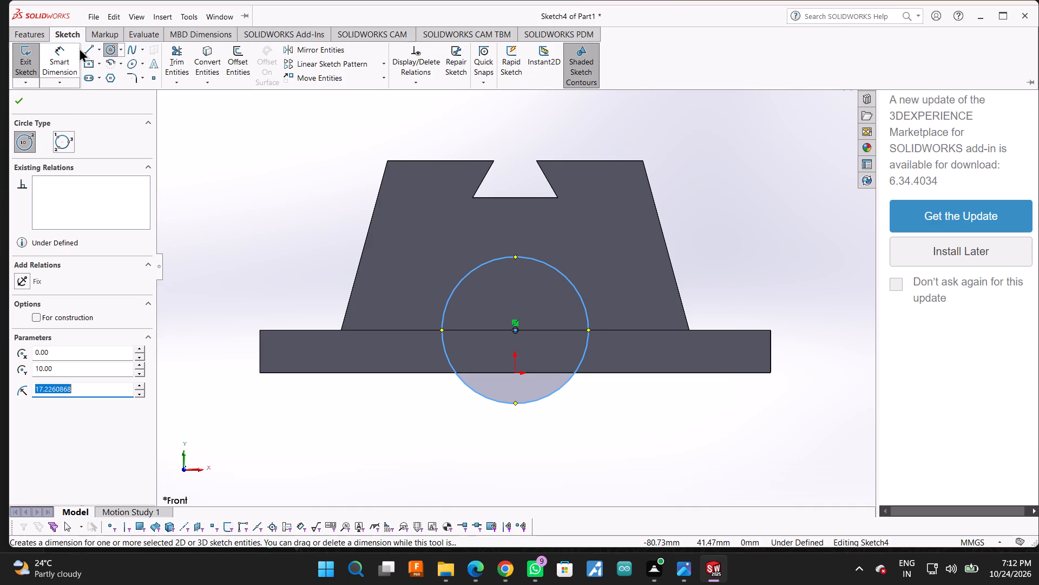
pyautogui.click(64, 50)
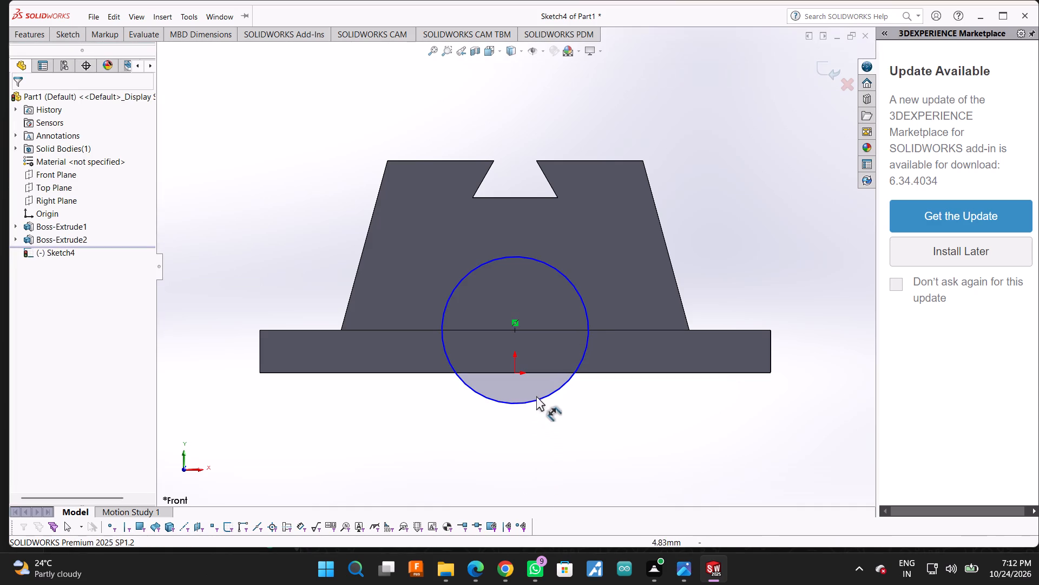
pyautogui.click(544, 395)
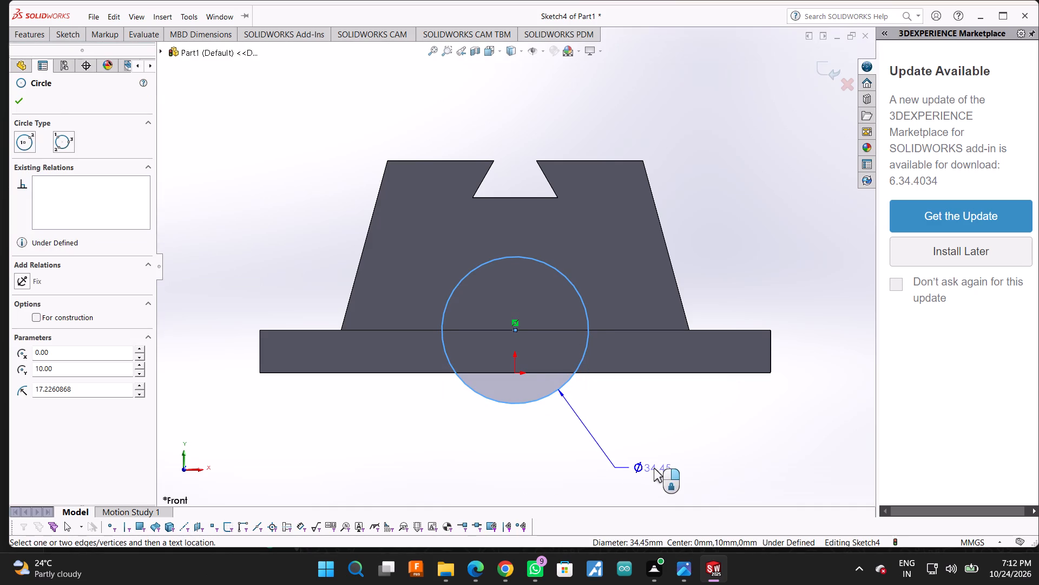
pyautogui.click(659, 469)
pyautogui.write('30')
pyautogui.press('Return')
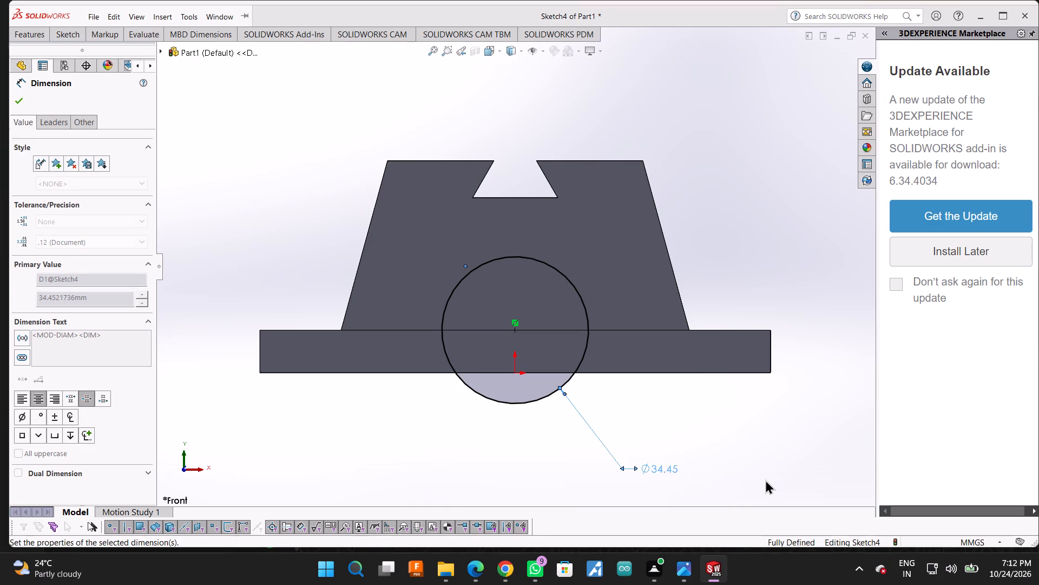
pyautogui.click(14, 101)
# Draw 10 mm vertical lines from the circle's two side quadrants to the base's bottom edge and join them with a 30 mm horizontal line.
pyautogui.click(57, 35)
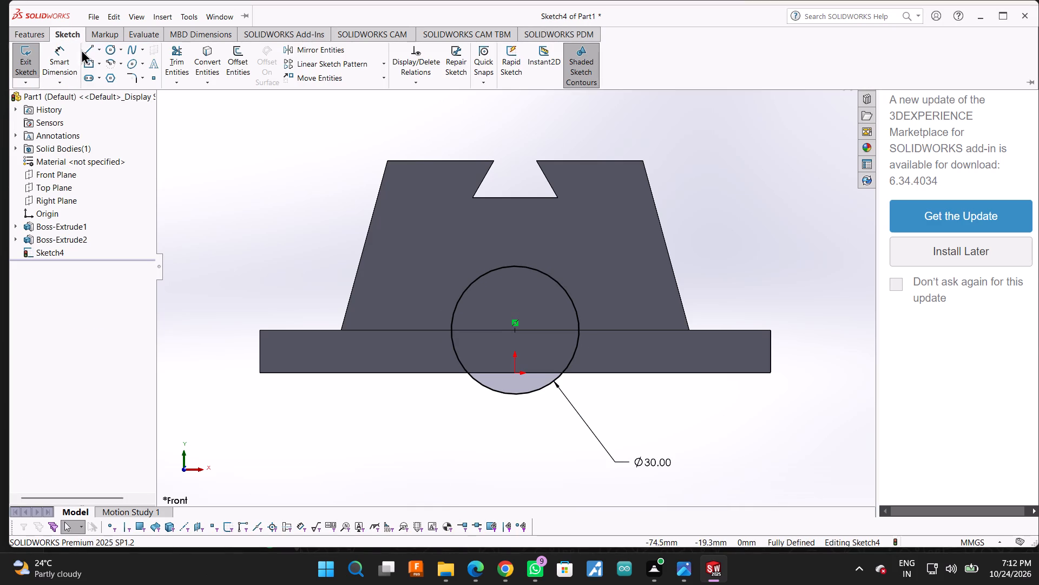
pyautogui.click(86, 49)
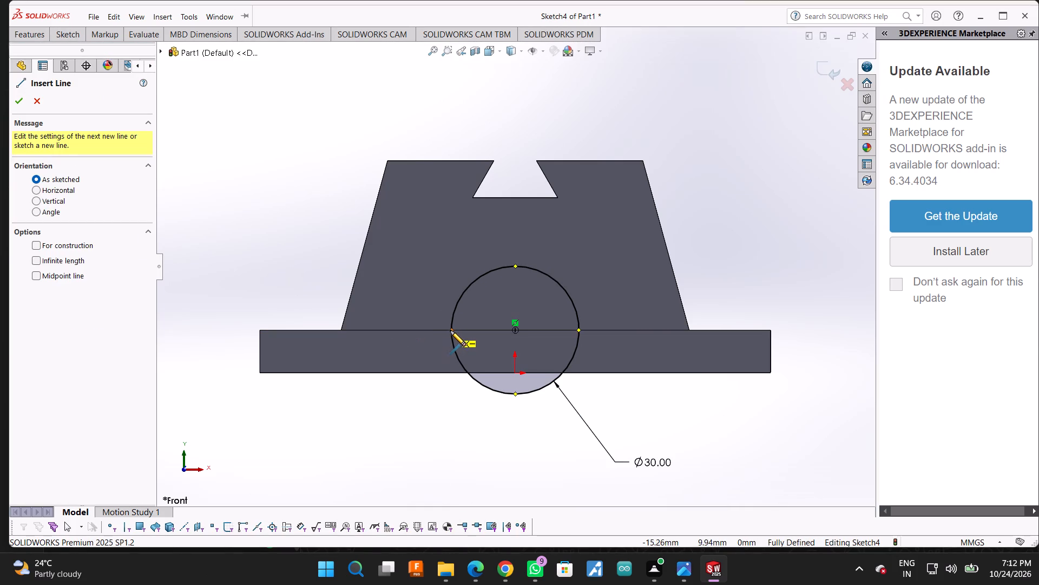
pyautogui.click(450, 330)
pyautogui.click(452, 375)
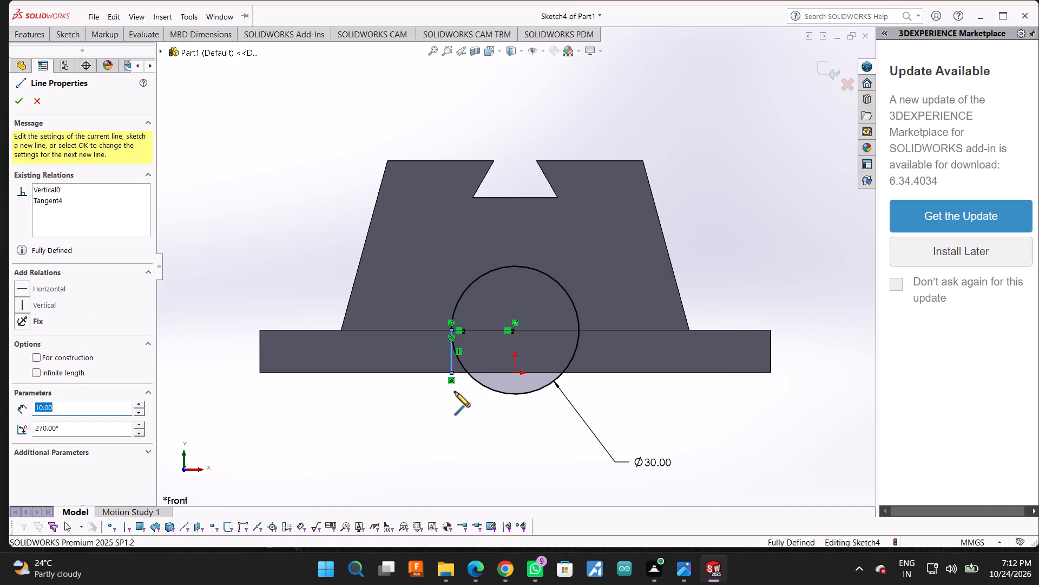
pyautogui.press('Escape')
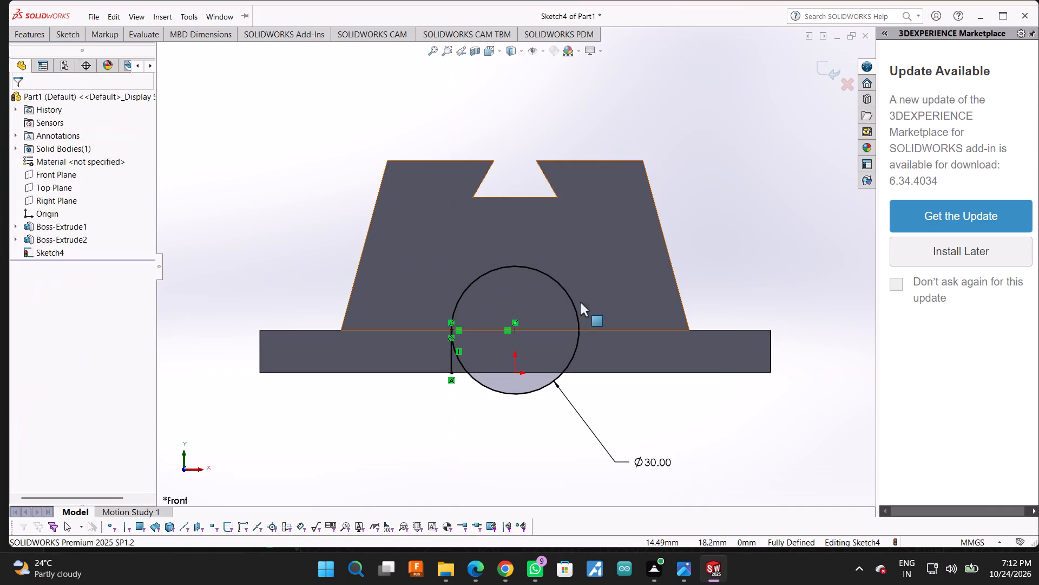
pyautogui.click(74, 29)
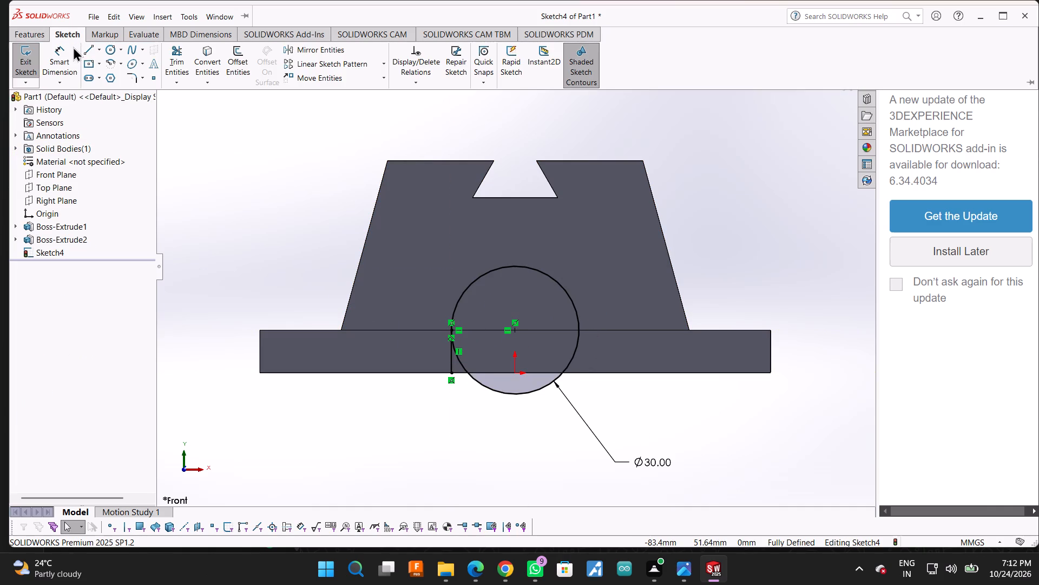
pyautogui.click(89, 47)
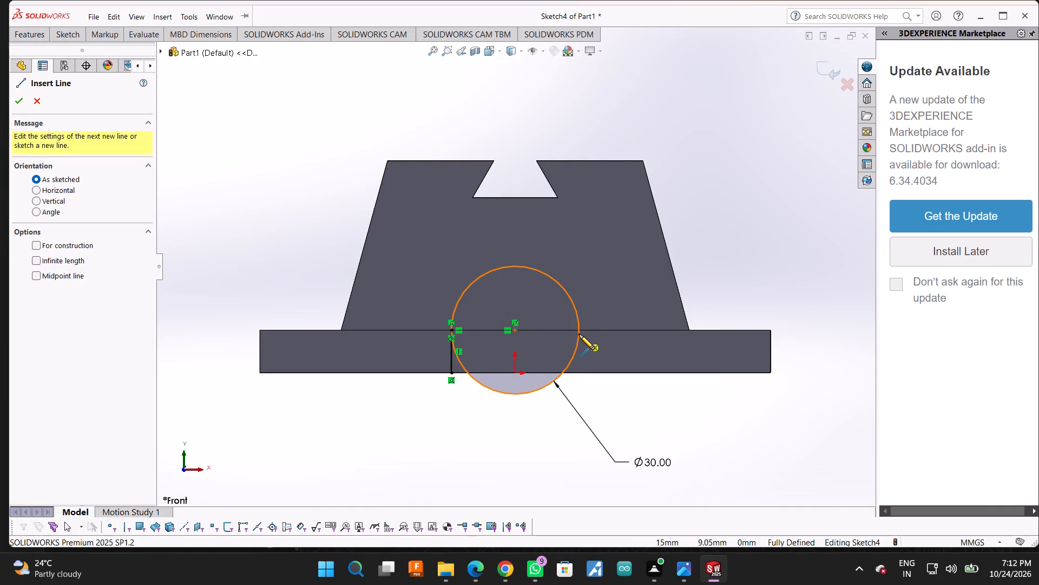
pyautogui.click(579, 329)
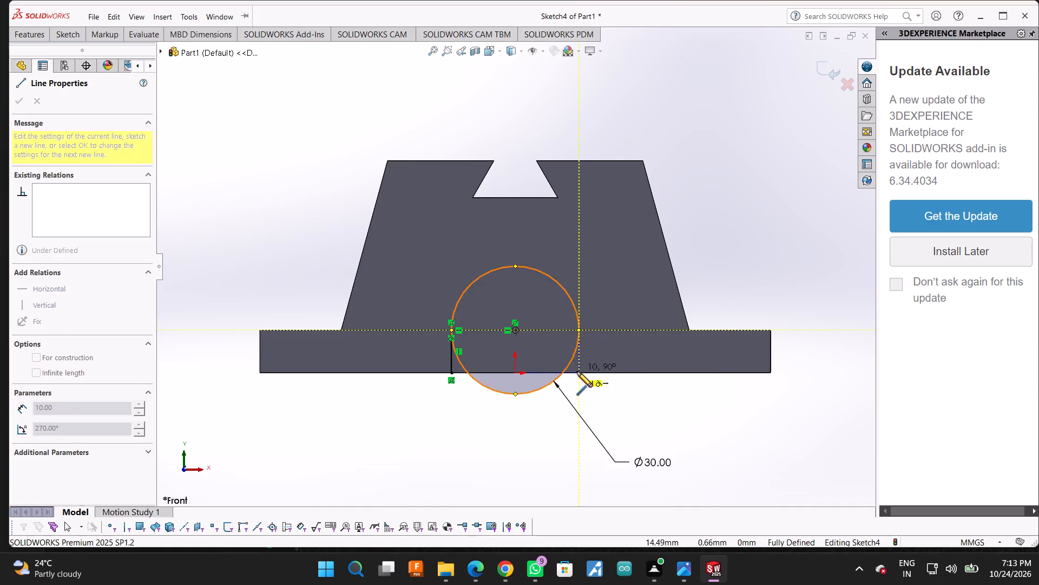
pyautogui.click(577, 374)
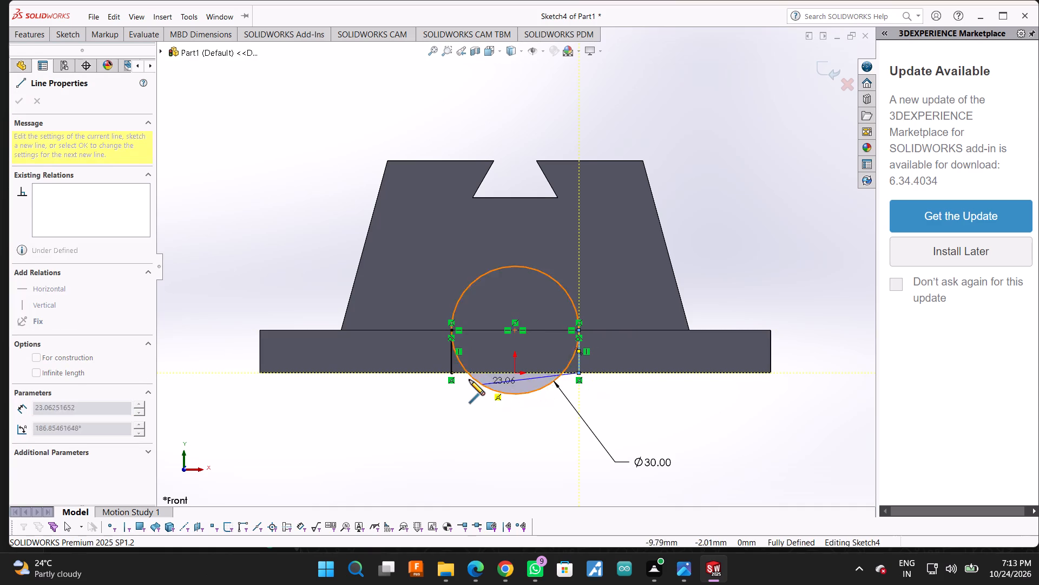
pyautogui.click(450, 374)
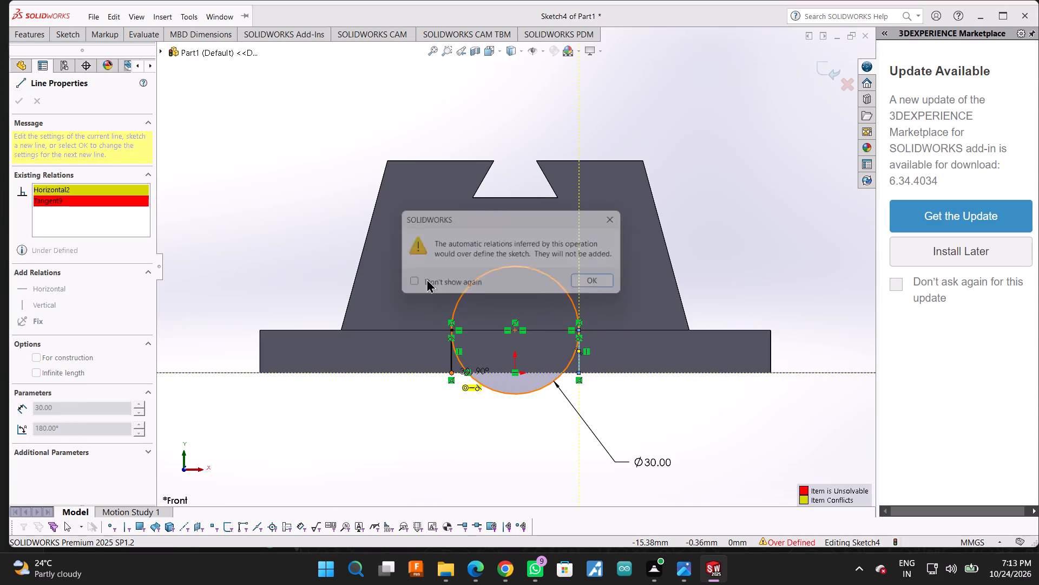
pyautogui.click(584, 284)
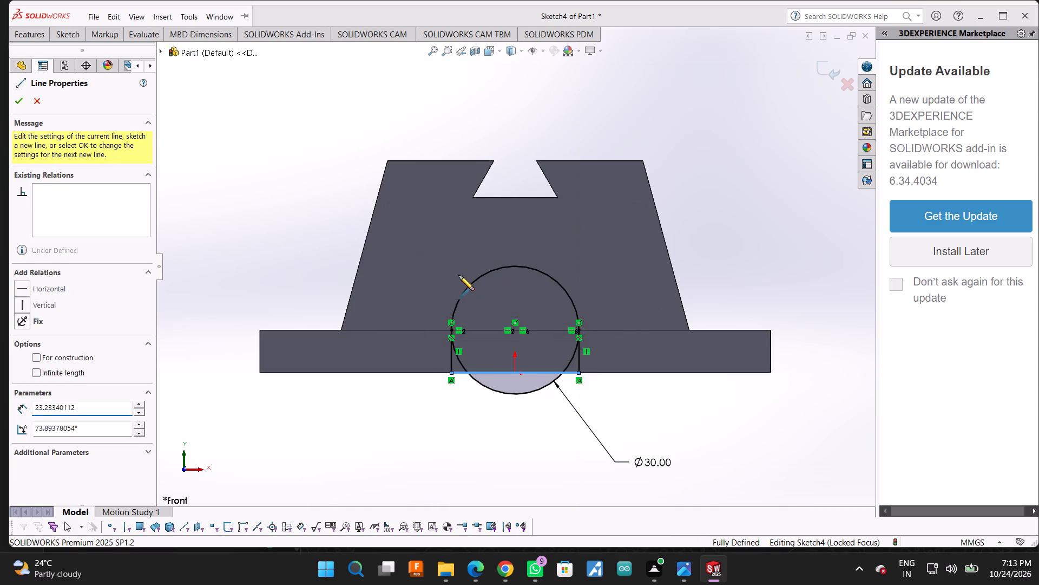
# Trim away the circle's lower half below and inside the straight lines, leaving a closed arch profile.
pyautogui.click(71, 23)
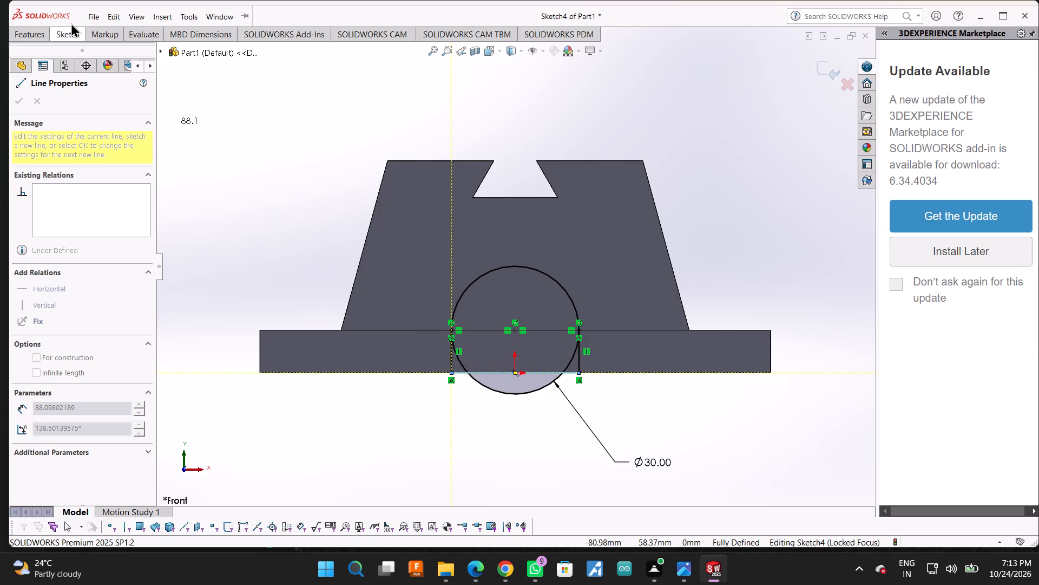
pyautogui.click(71, 30)
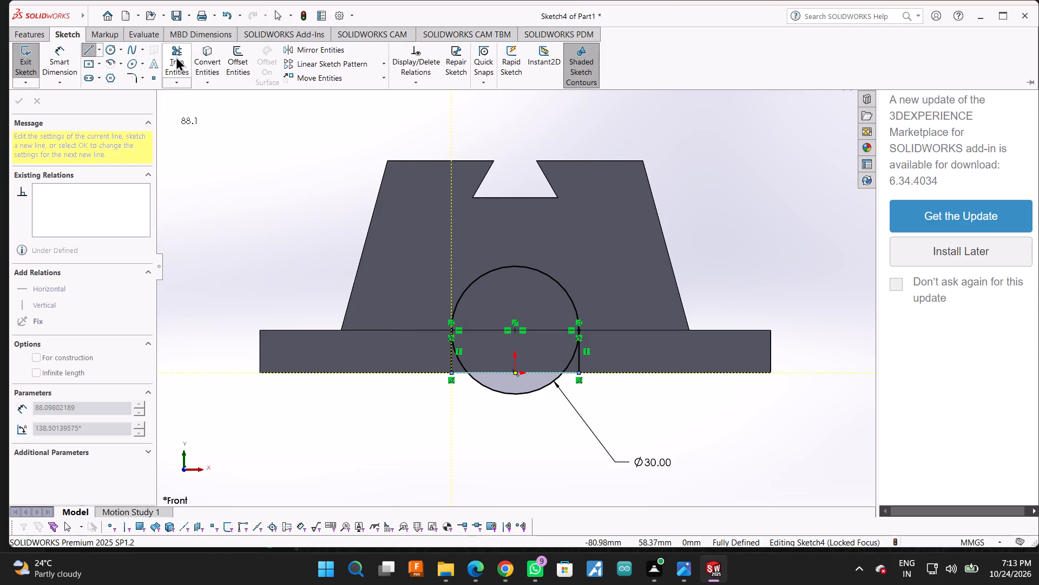
pyautogui.click(176, 56)
pyautogui.scroll(-3, 634, 458)
pyautogui.moveTo(319, 291); pyautogui.dragTo(455, 300)
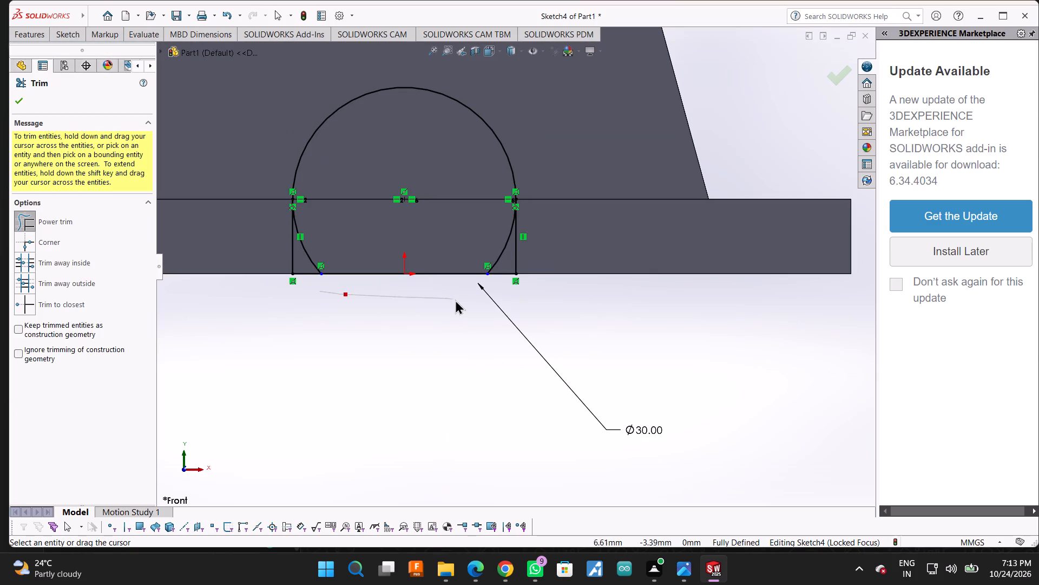
pyautogui.moveTo(455, 300); pyautogui.dragTo(464, 303)
pyautogui.moveTo(308, 248); pyautogui.dragTo(307, 265)
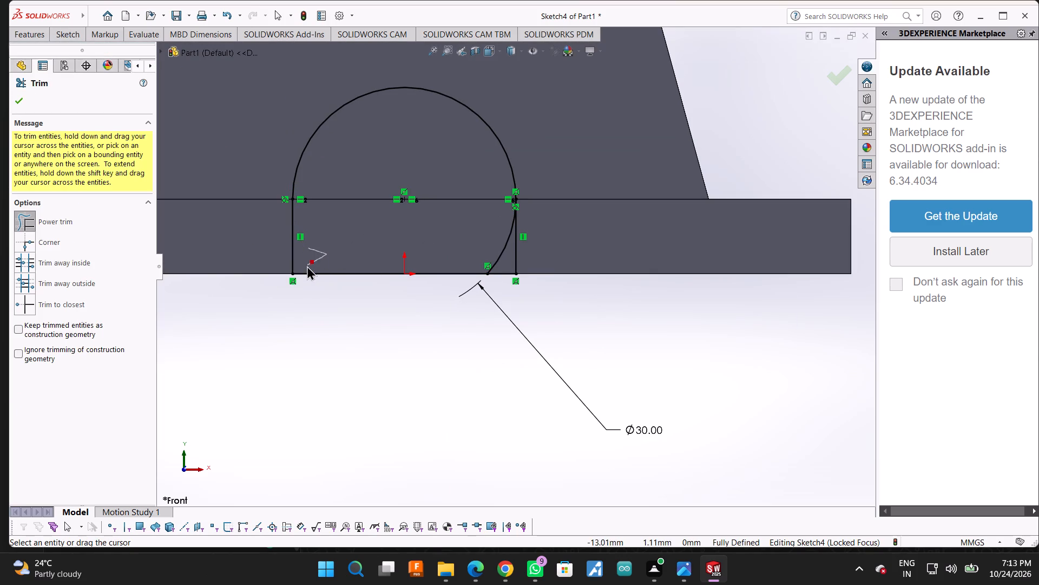
pyautogui.moveTo(307, 265); pyautogui.dragTo(317, 257)
pyautogui.moveTo(497, 236); pyautogui.dragTo(506, 251)
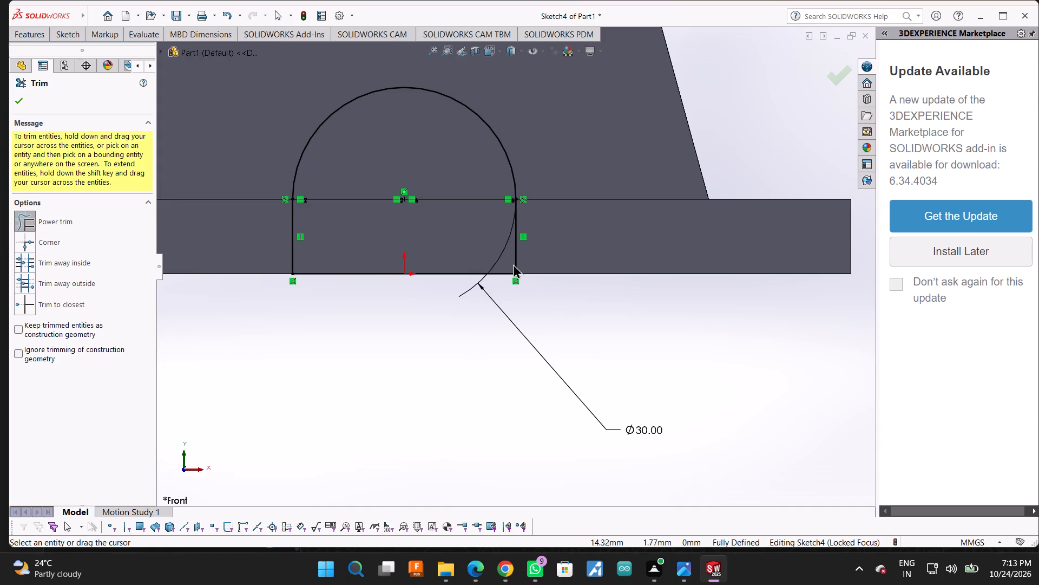
# Add a driven dimension for the distance between the arch profile's two vertical lines, placed below the base.
pyautogui.scroll(2, 534, 346)
pyautogui.scroll(3, 472, 333)
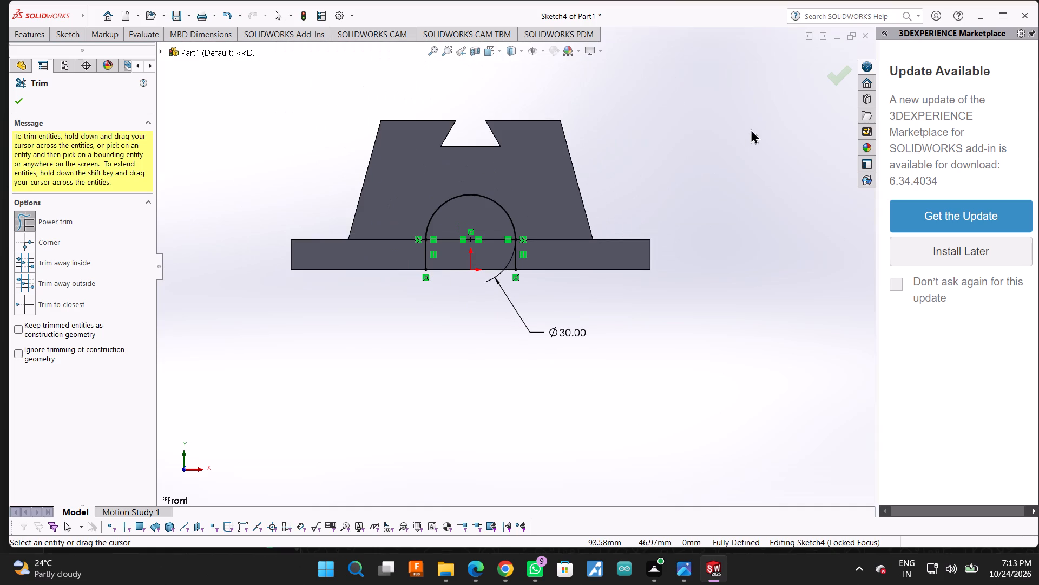
pyautogui.click(63, 36)
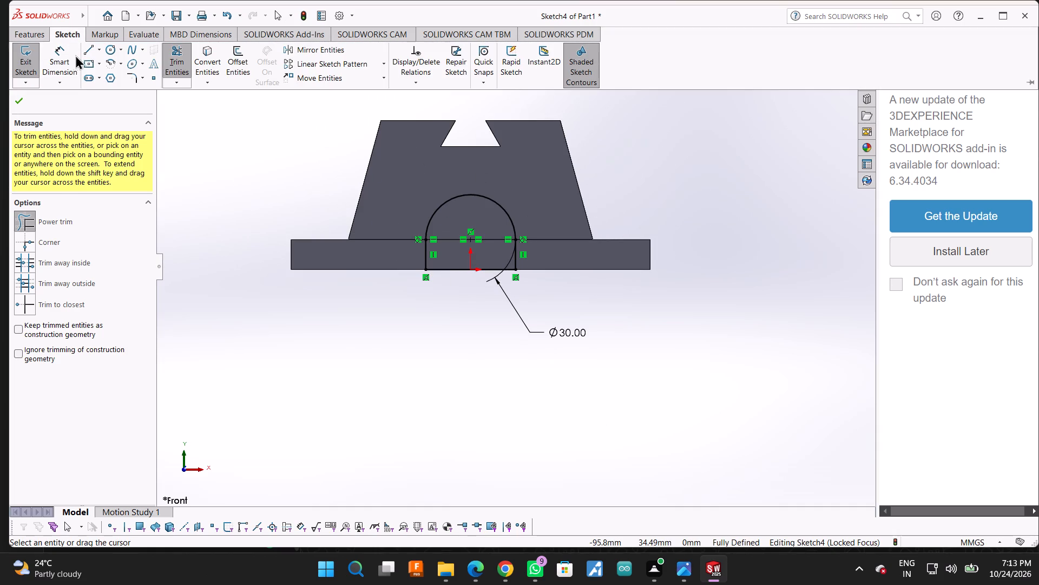
pyautogui.click(64, 58)
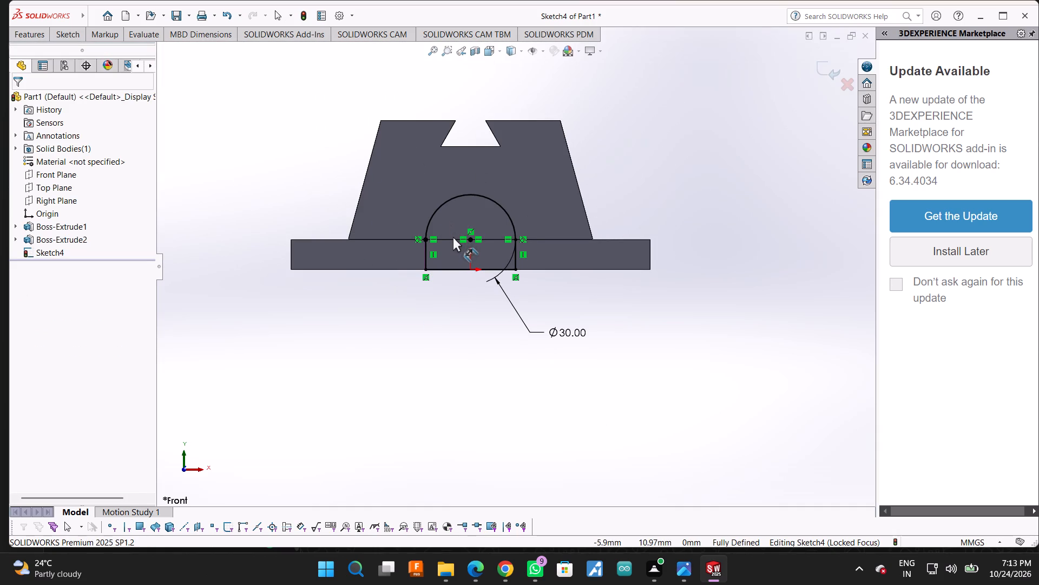
pyautogui.click(426, 256)
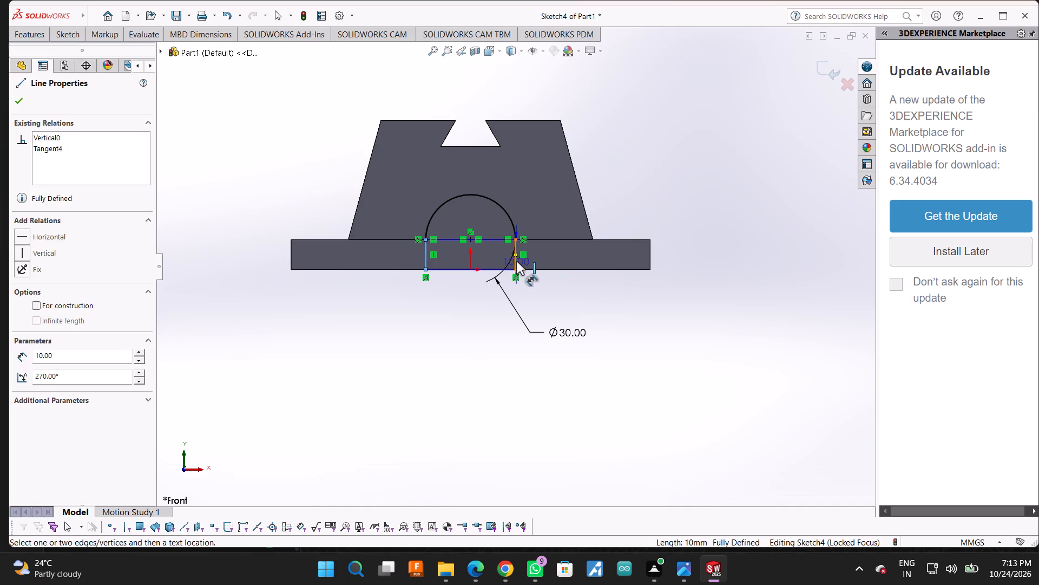
pyautogui.click(516, 261)
pyautogui.click(477, 388)
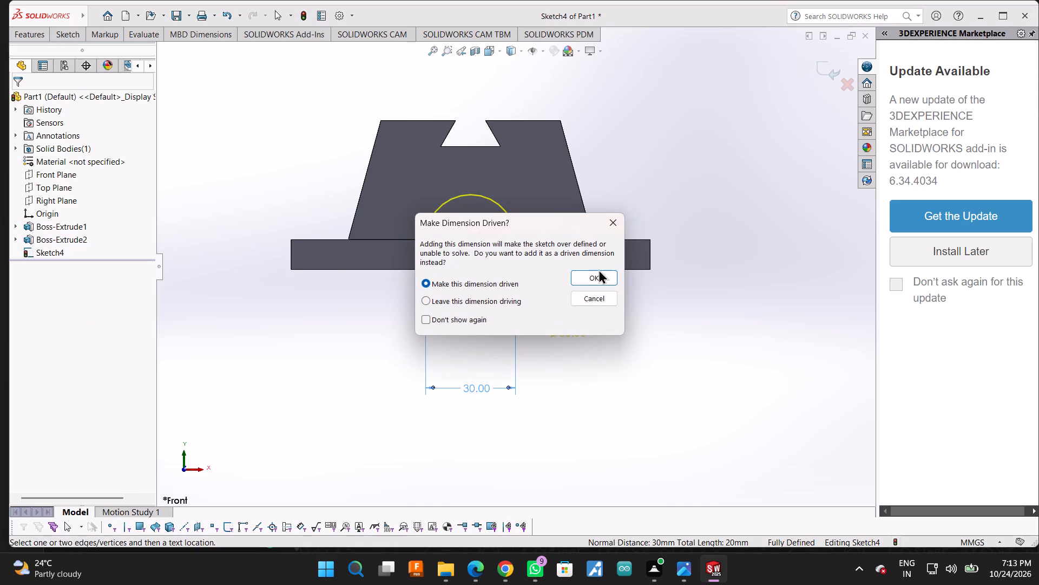
pyautogui.click(597, 272)
pyautogui.moveTo(635, 167); pyautogui.dragTo(628, 201, button='middle')
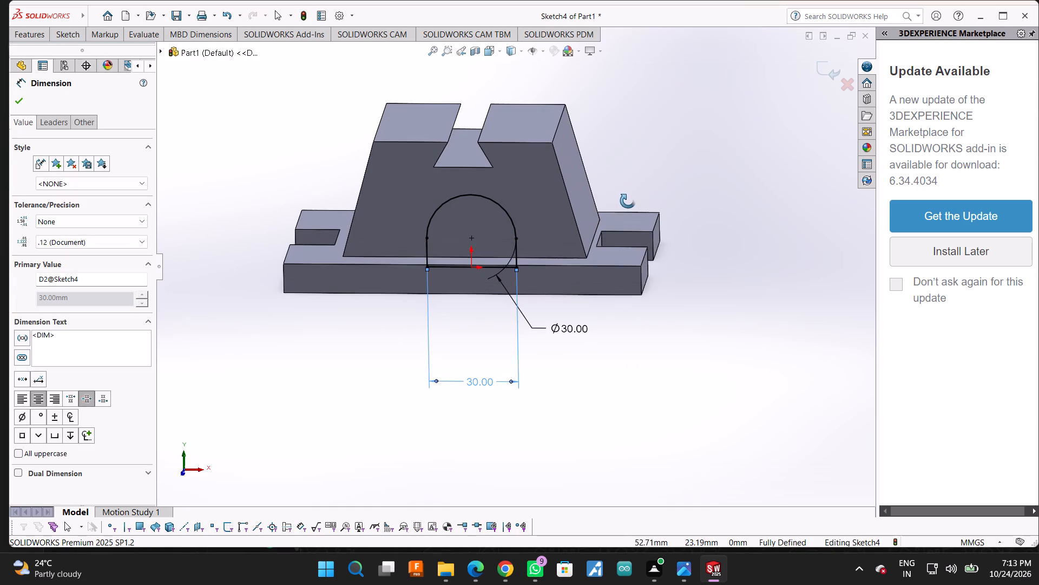
pyautogui.moveTo(628, 201); pyautogui.dragTo(626, 206, button='middle')
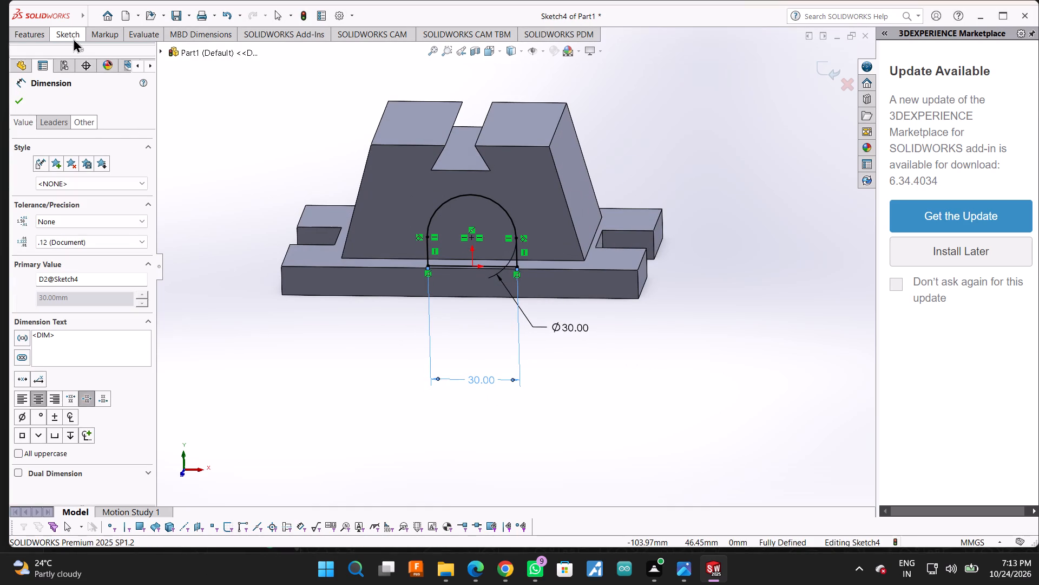
pyautogui.click(5, 77)
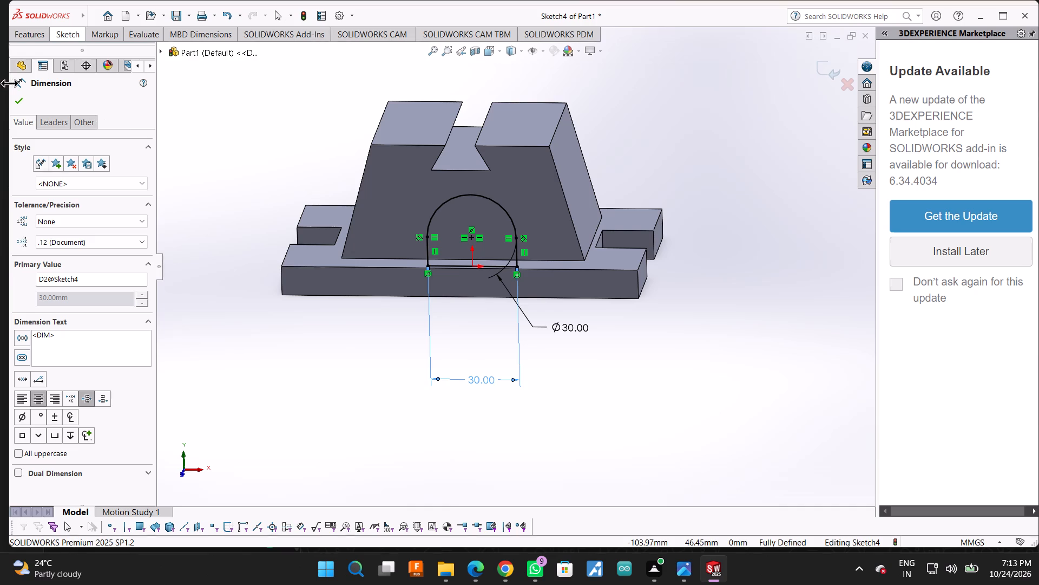
pyautogui.click(13, 96)
# Extrude-cut the arch profile 35 mm blind in both directions through the base and block.
pyautogui.click(65, 31)
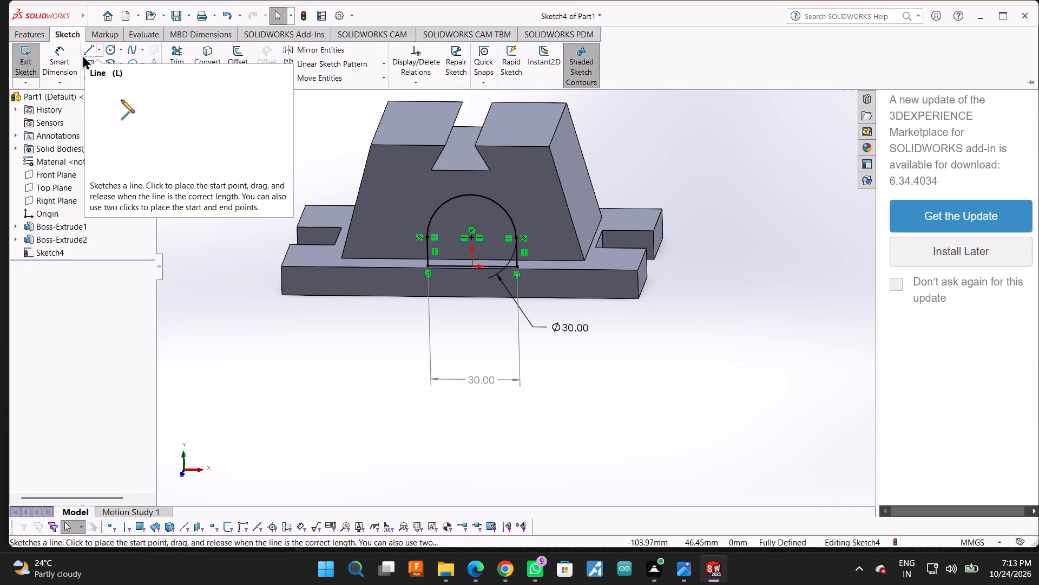
pyautogui.click(12, 34)
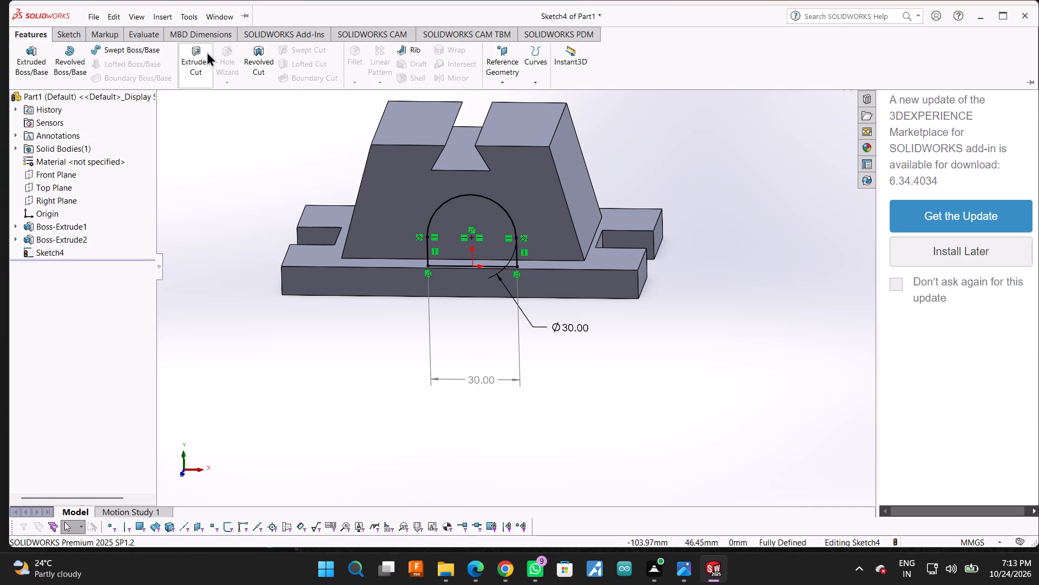
pyautogui.click(199, 50)
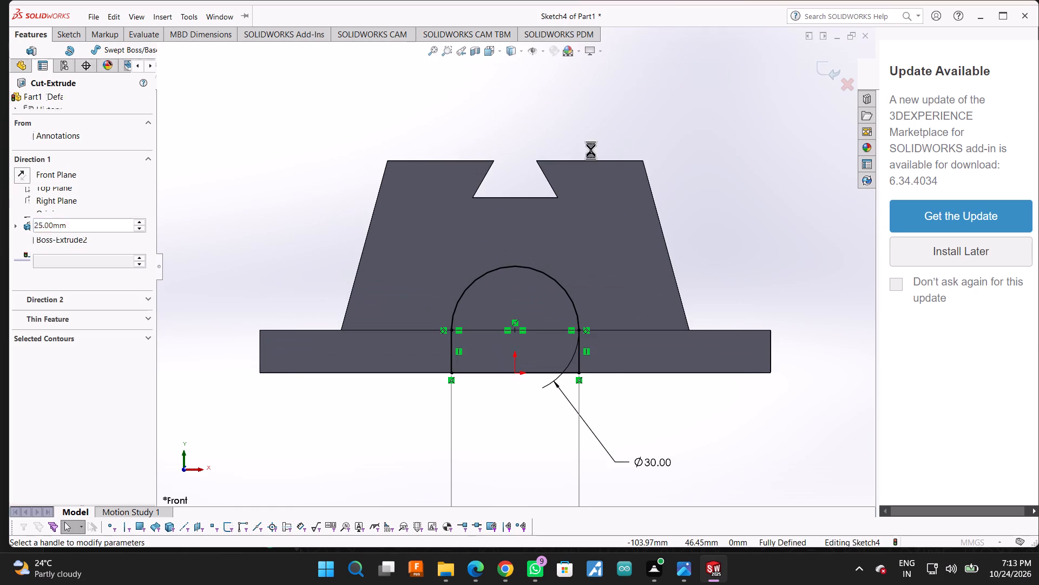
pyautogui.moveTo(682, 127); pyautogui.dragTo(609, 174, button='middle')
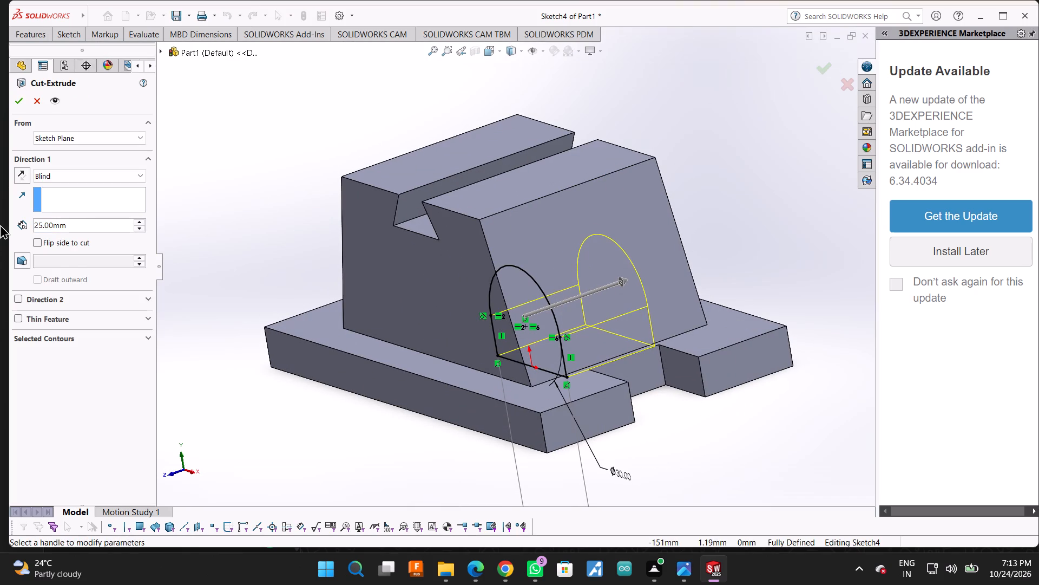
pyautogui.click(17, 293)
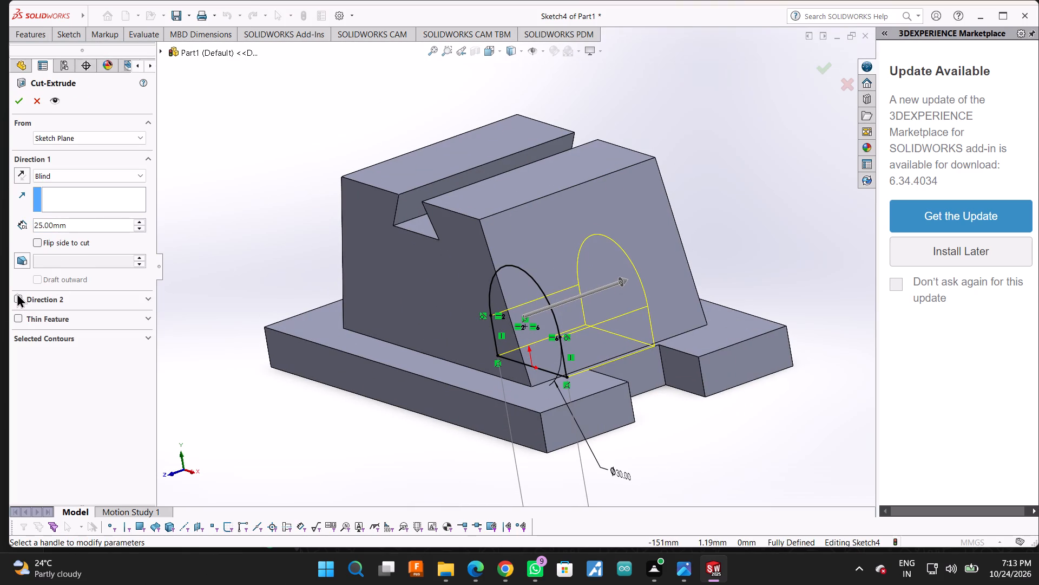
pyautogui.click(16, 301)
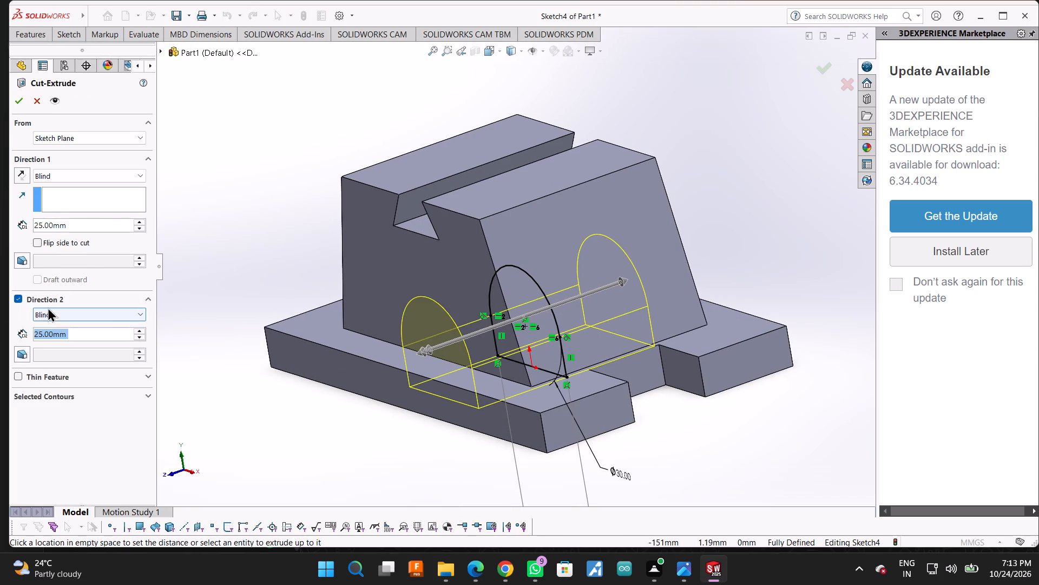
pyautogui.click(43, 229)
pyautogui.press('BackSpace')
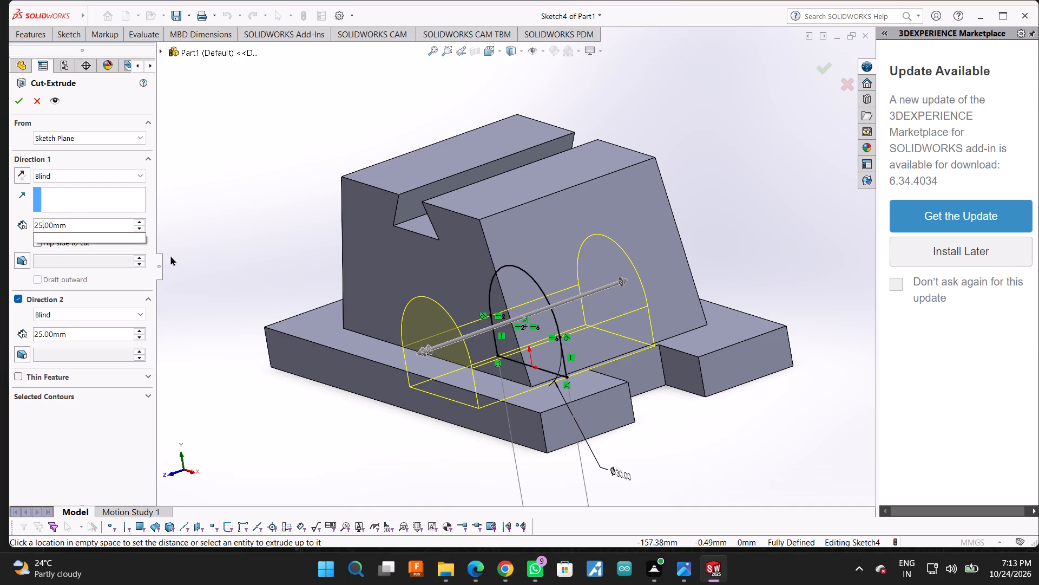
pyautogui.press('BackSpace')
pyautogui.write('35')
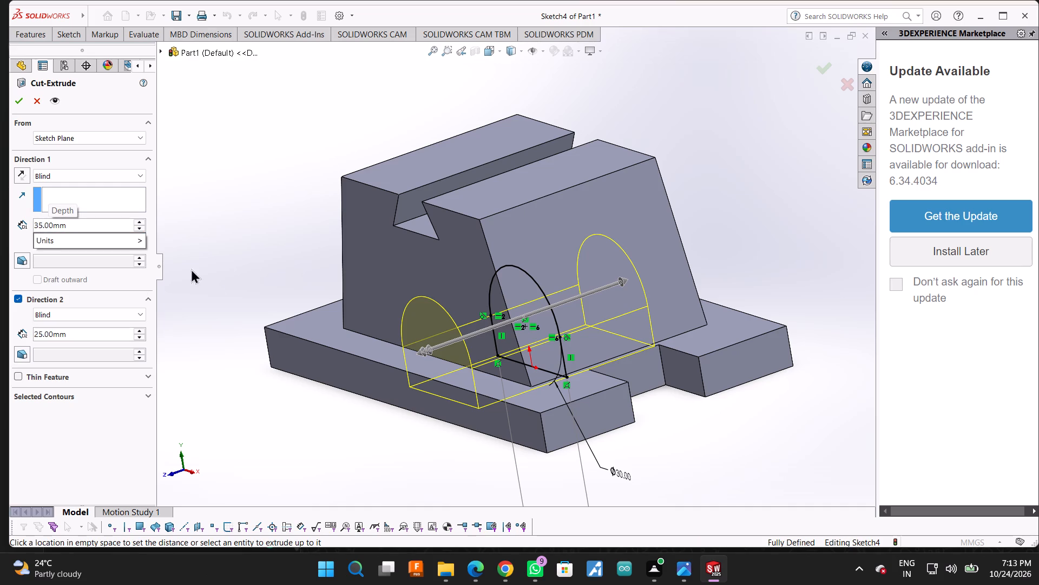
pyautogui.click(38, 333)
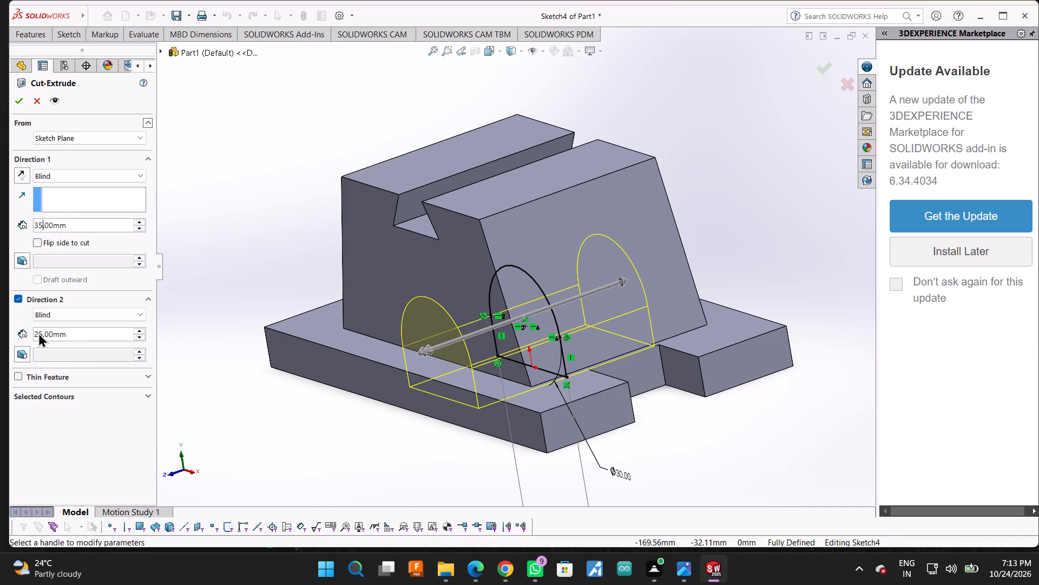
pyautogui.press('Right')
pyautogui.press('BackSpace')
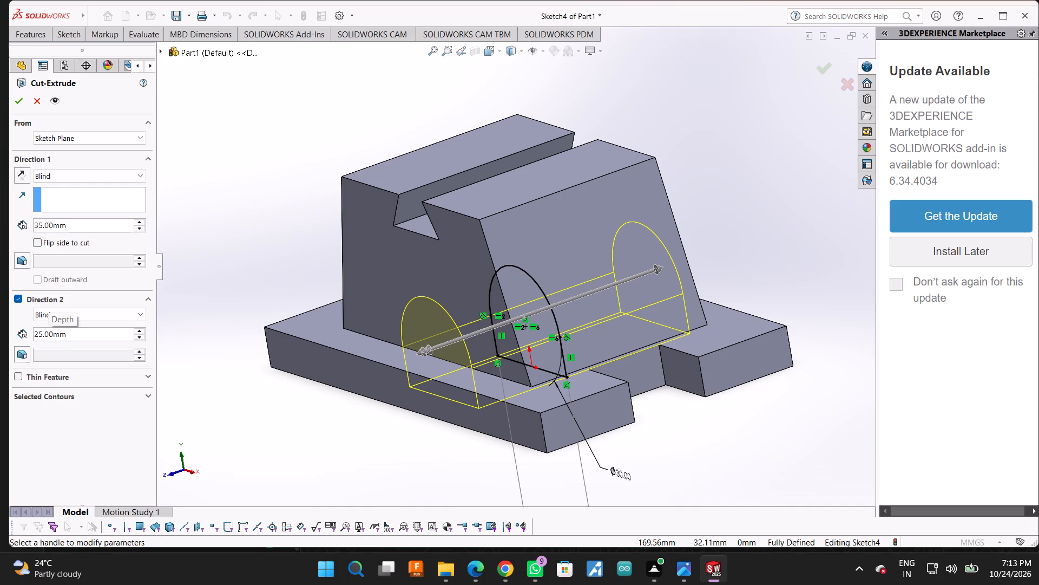
pyautogui.press('BackSpace')
pyautogui.write('35')
pyautogui.click(239, 219)
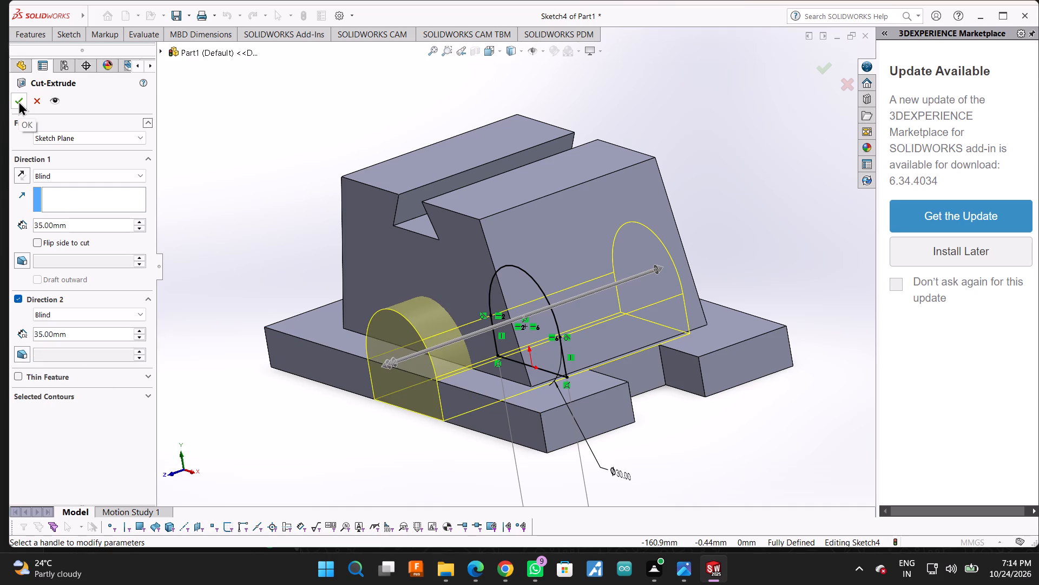
pyautogui.click(18, 101)
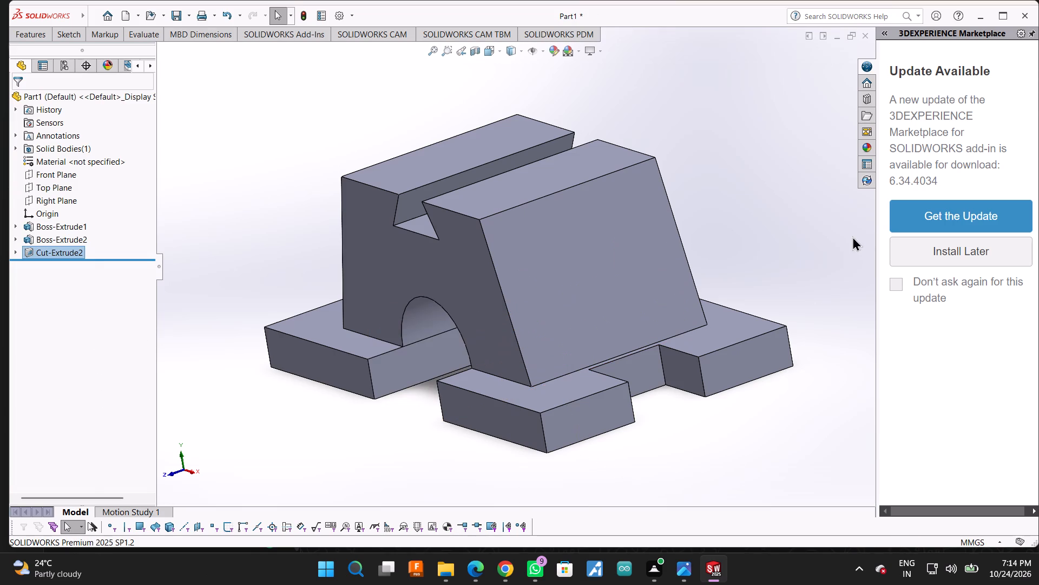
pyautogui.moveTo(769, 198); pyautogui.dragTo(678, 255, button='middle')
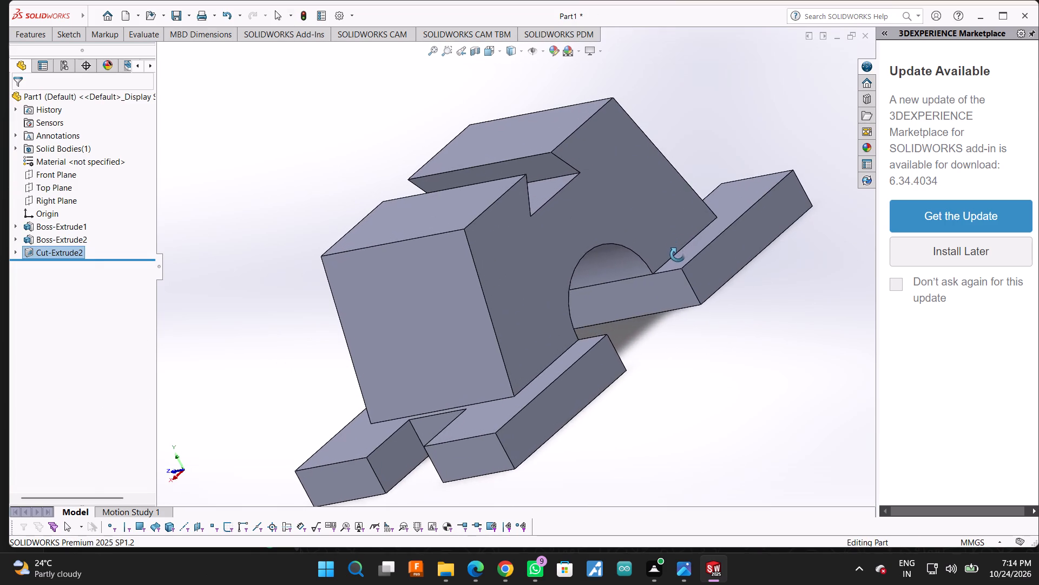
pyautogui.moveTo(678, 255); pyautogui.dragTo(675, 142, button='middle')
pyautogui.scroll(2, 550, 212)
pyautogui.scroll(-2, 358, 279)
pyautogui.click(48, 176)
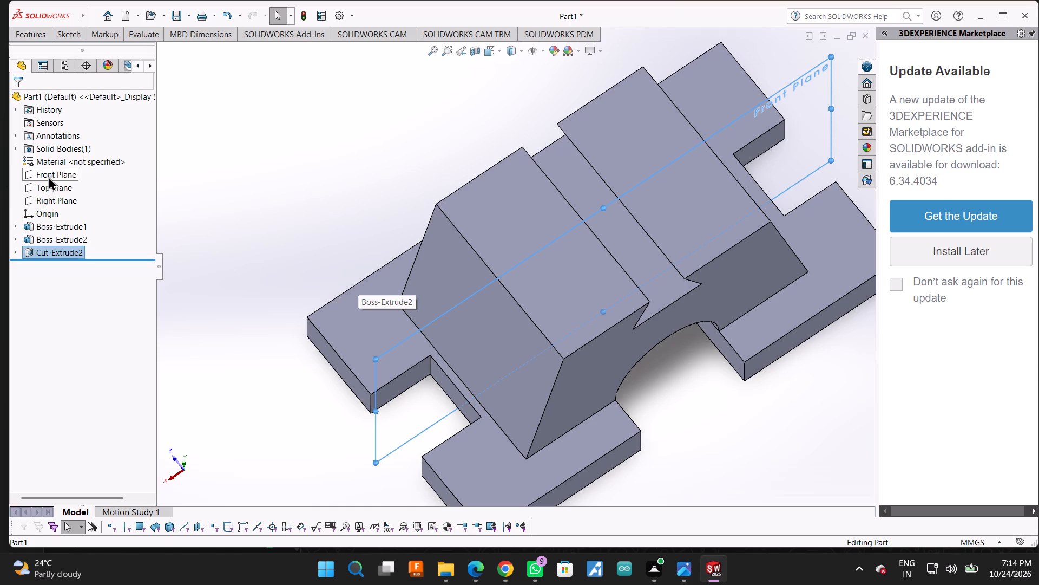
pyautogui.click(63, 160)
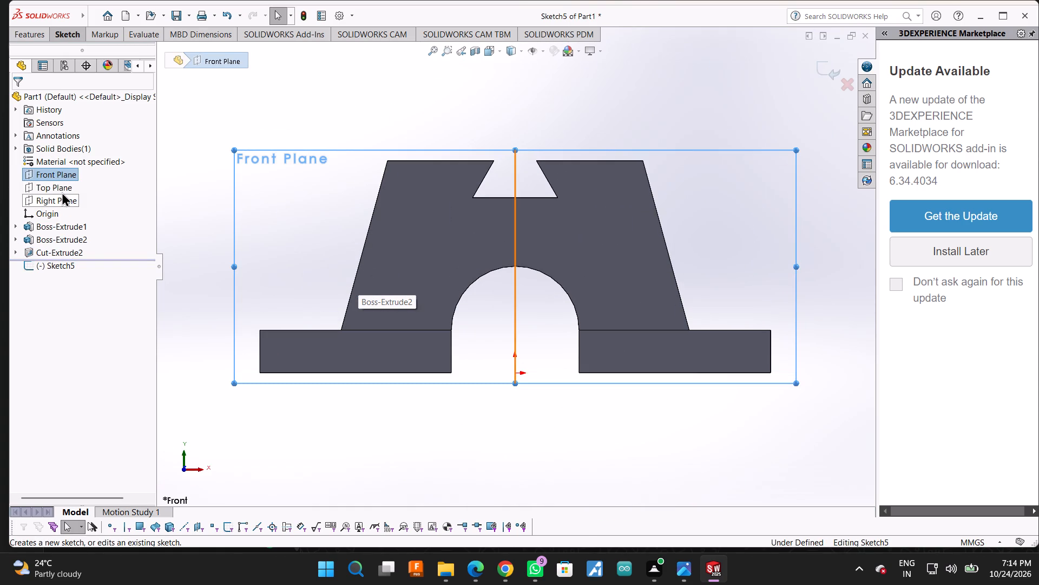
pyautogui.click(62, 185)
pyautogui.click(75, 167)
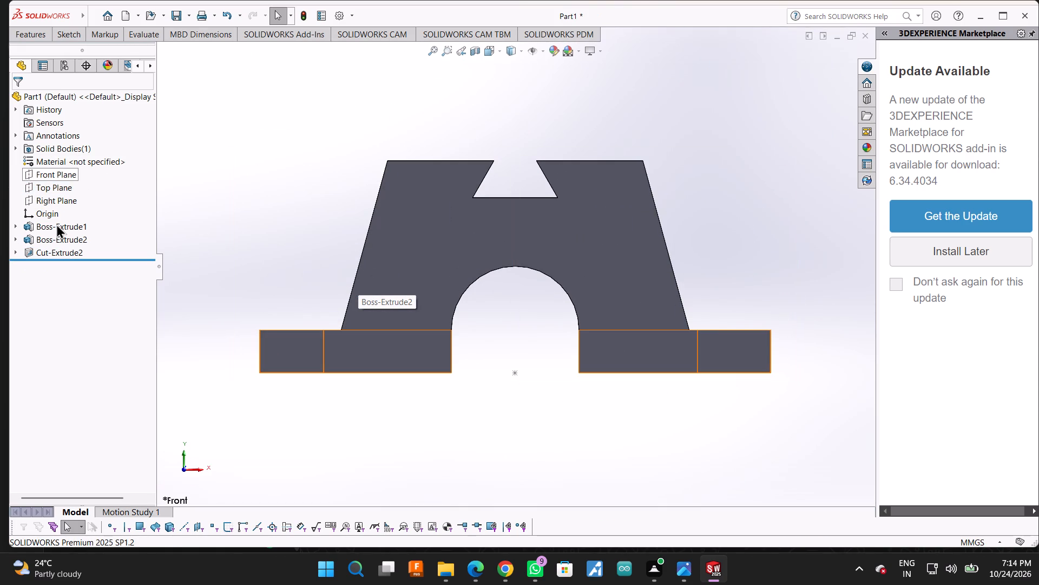
# Open a new sketch on the Top Plane.
pyautogui.moveTo(189, 159); pyautogui.dragTo(189, 224, button='middle')
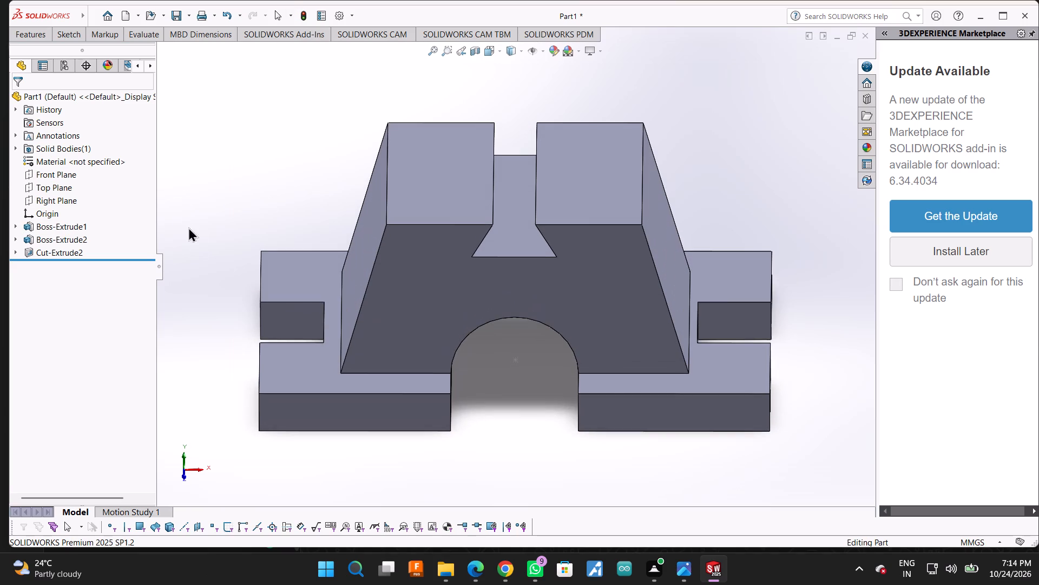
pyautogui.scroll(-3, 285, 340)
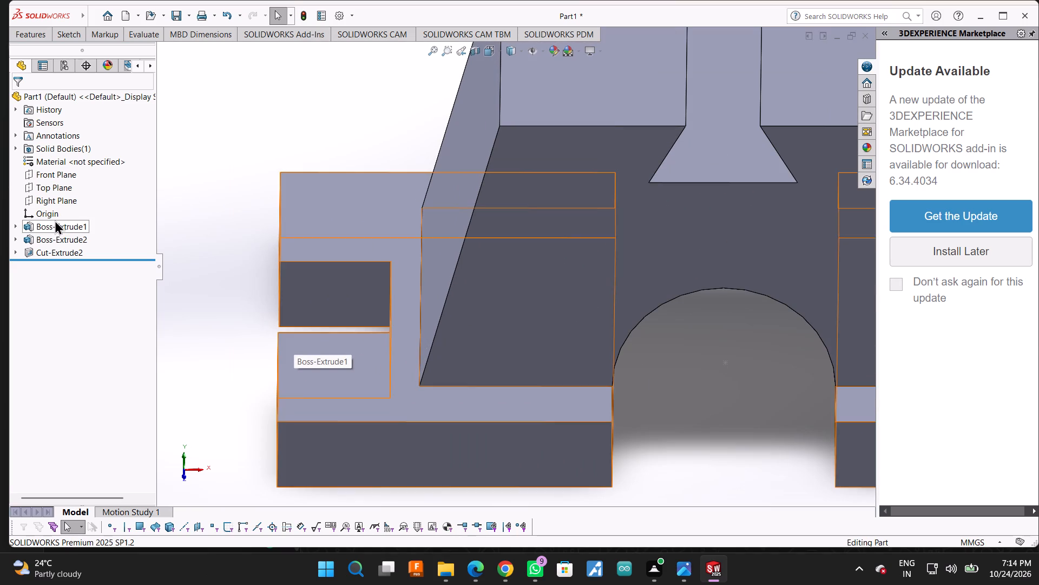
pyautogui.click(56, 181)
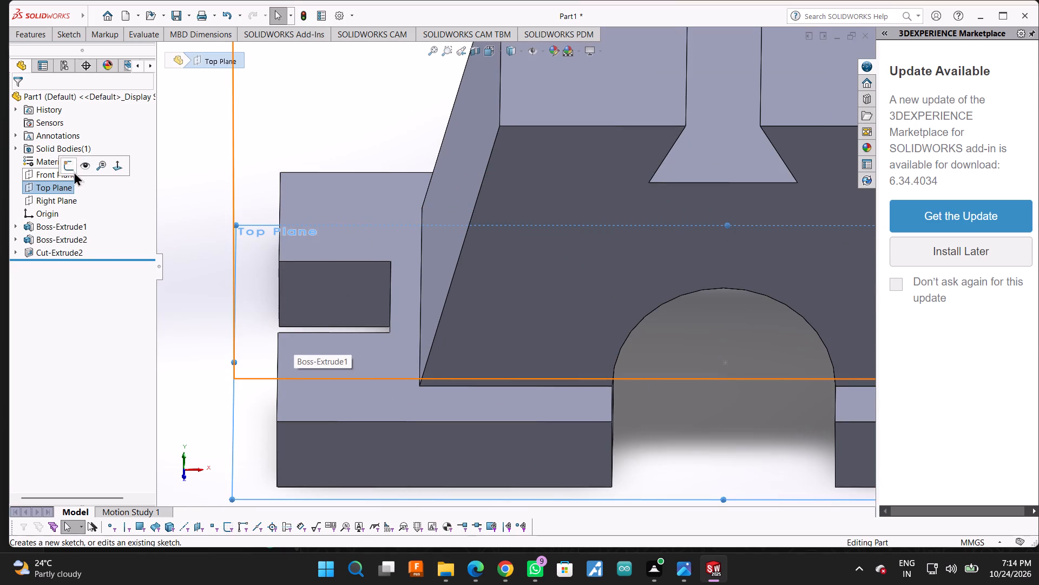
pyautogui.click(73, 160)
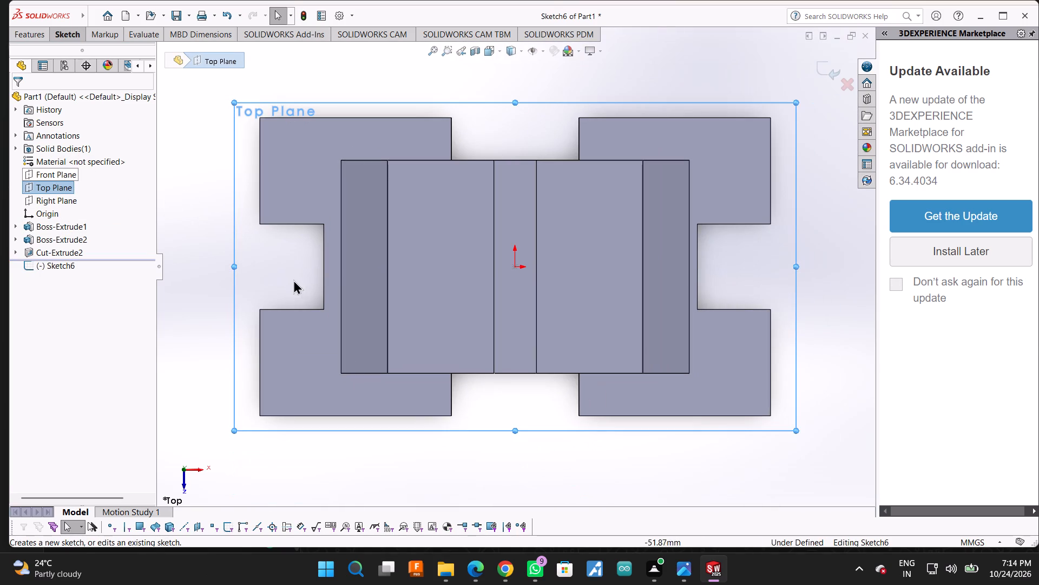
# Try to dimension the short edge of the base's side notch to check the notch depth.
pyautogui.click(78, 38)
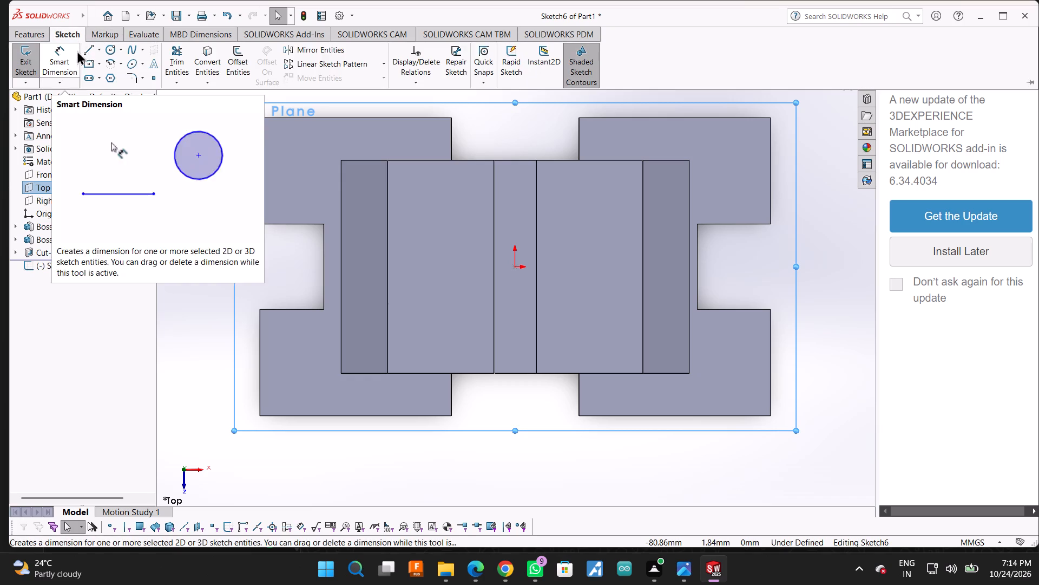
pyautogui.click(72, 52)
pyautogui.click(290, 309)
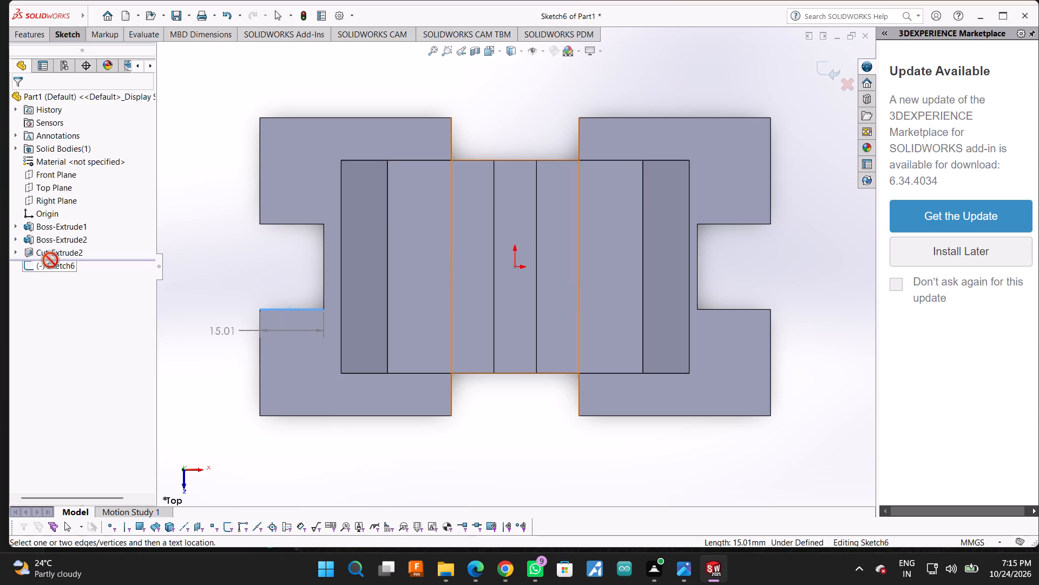
pyautogui.click(270, 461)
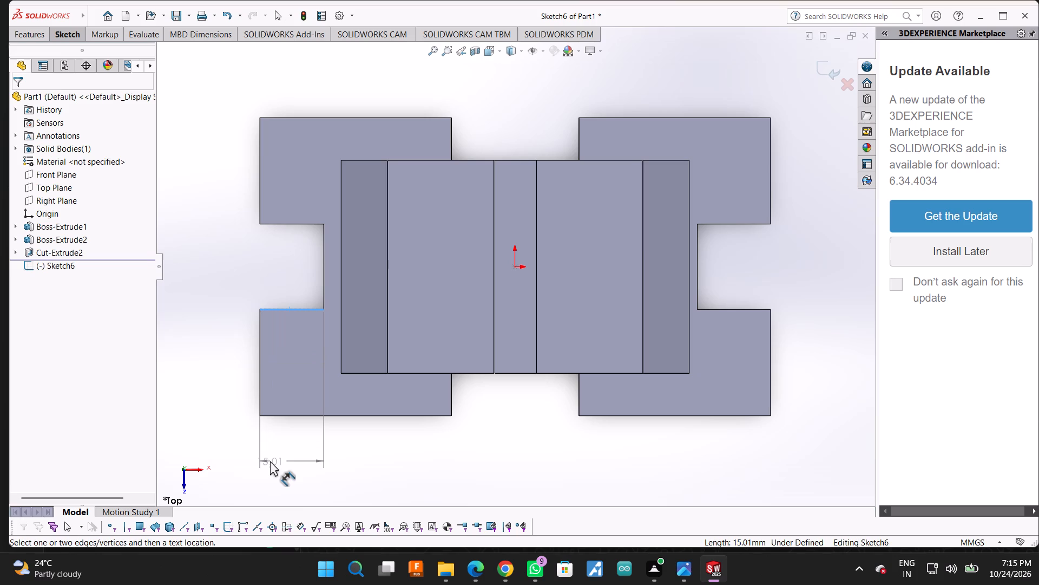
pyautogui.click(282, 465)
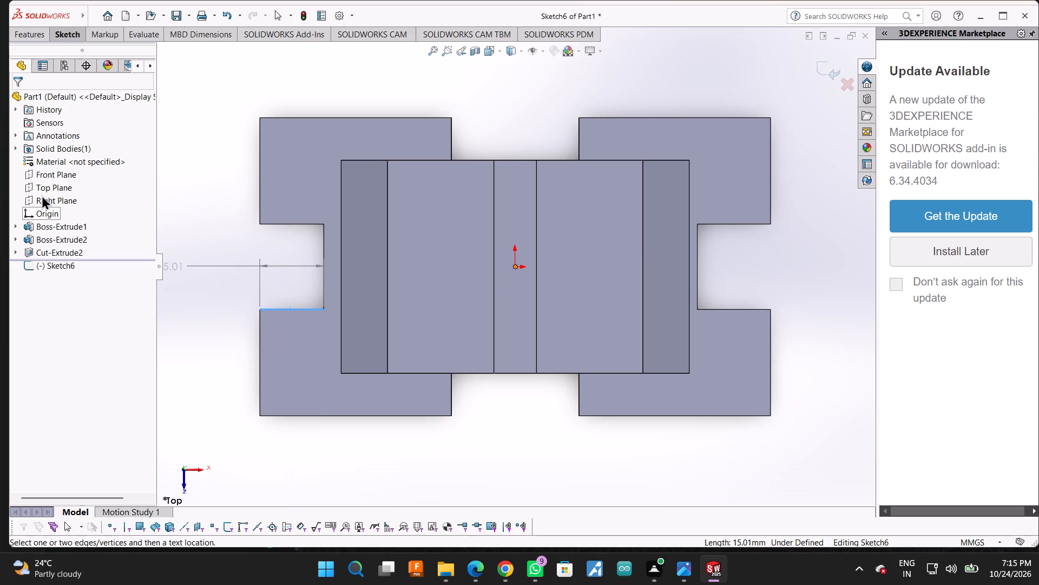
# View the base extrusion Boss-Extrude1 square-on and select its underlying Sketch2 to show the notched base outline.
pyautogui.click(62, 224)
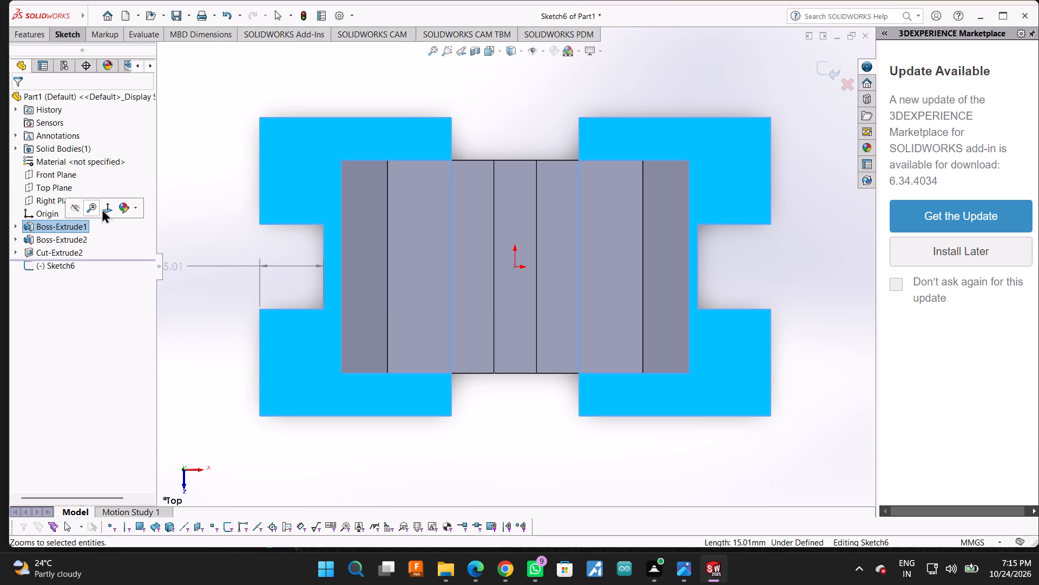
pyautogui.click(104, 209)
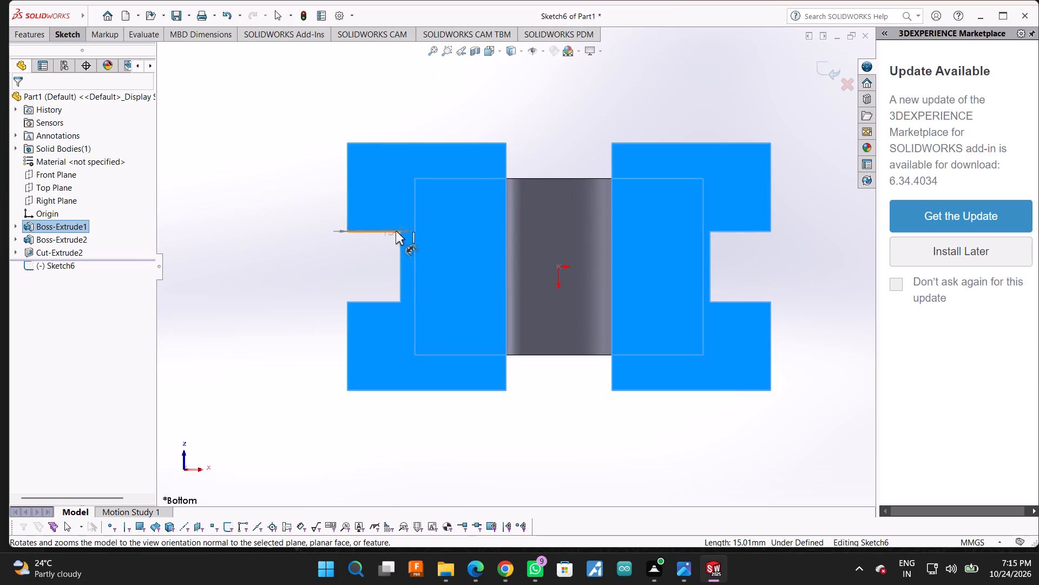
pyautogui.moveTo(479, 116); pyautogui.dragTo(462, 430, button='middle')
pyautogui.scroll(-1, 476, 157)
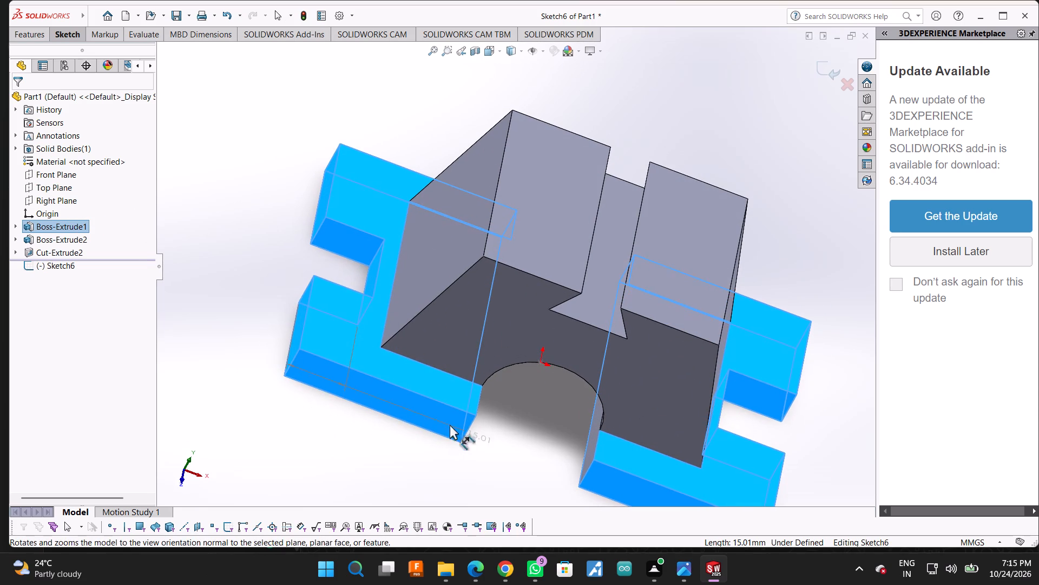
pyautogui.click(179, 217)
pyautogui.click(45, 221)
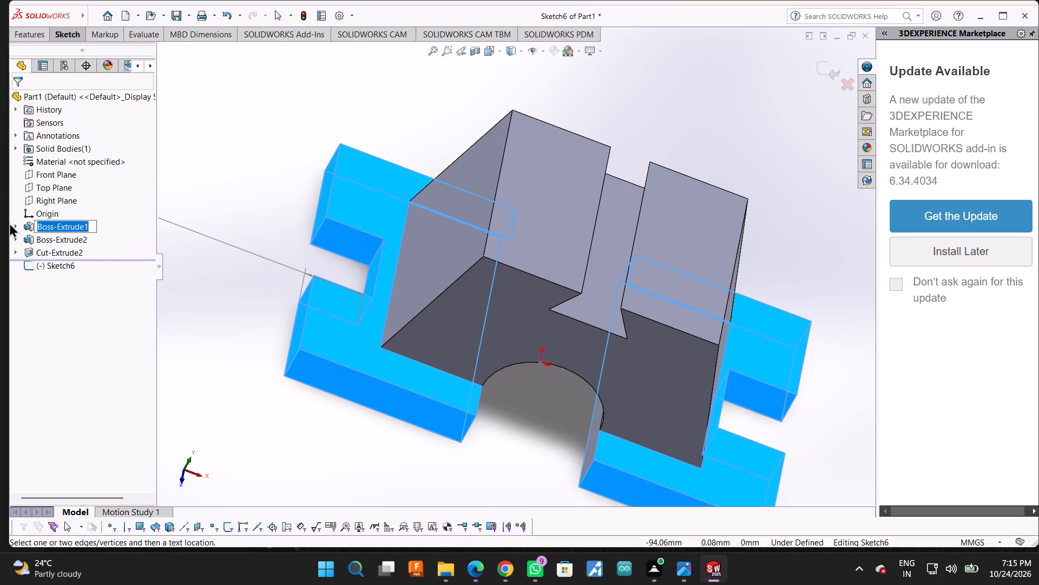
pyautogui.click(15, 226)
pyautogui.click(43, 240)
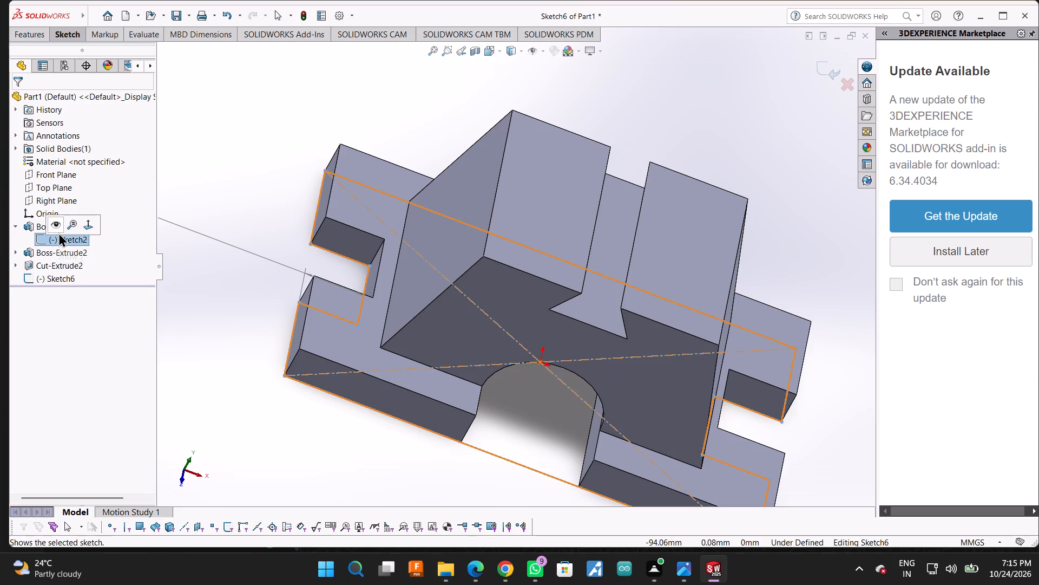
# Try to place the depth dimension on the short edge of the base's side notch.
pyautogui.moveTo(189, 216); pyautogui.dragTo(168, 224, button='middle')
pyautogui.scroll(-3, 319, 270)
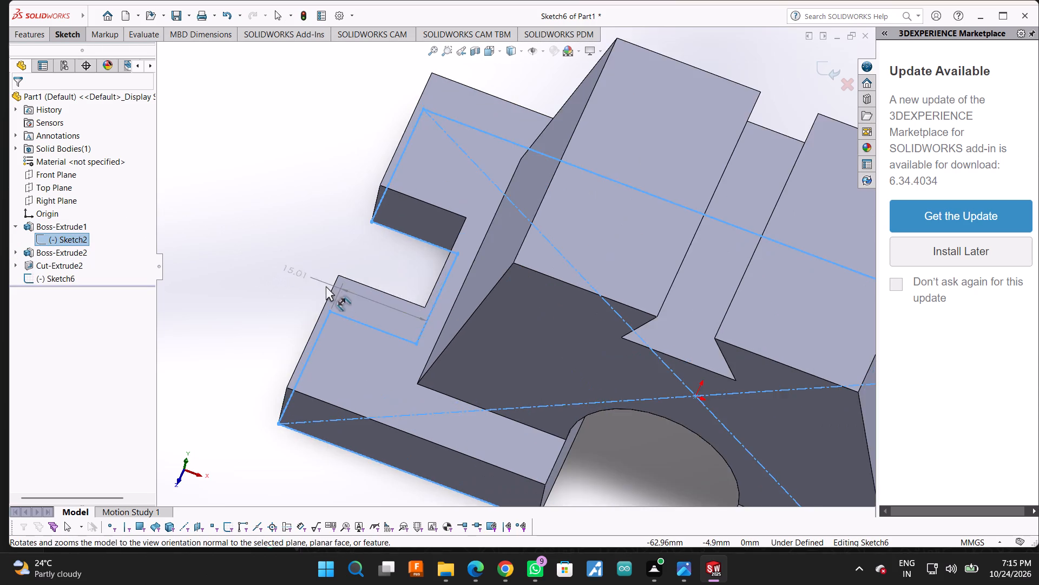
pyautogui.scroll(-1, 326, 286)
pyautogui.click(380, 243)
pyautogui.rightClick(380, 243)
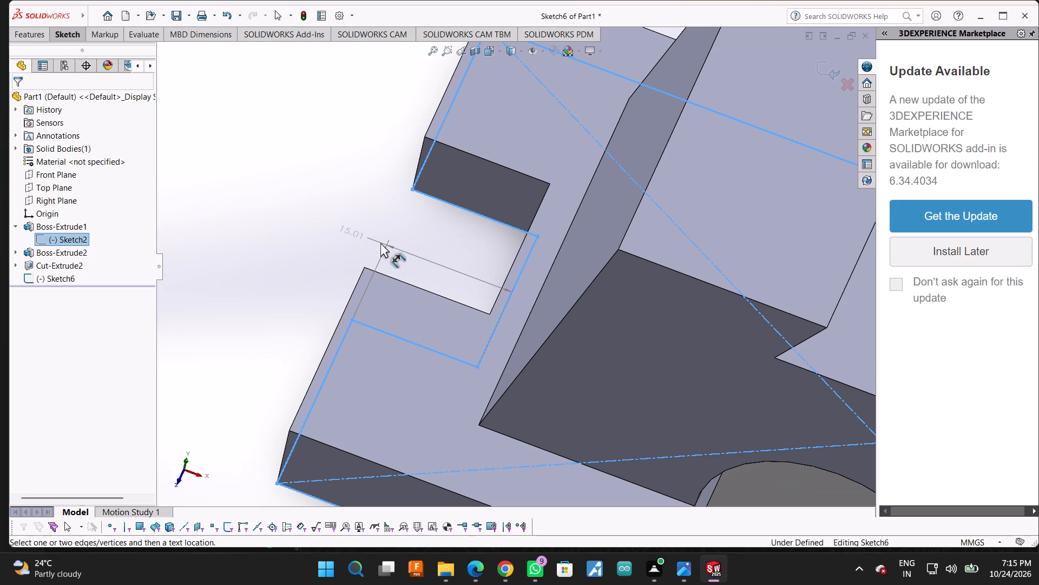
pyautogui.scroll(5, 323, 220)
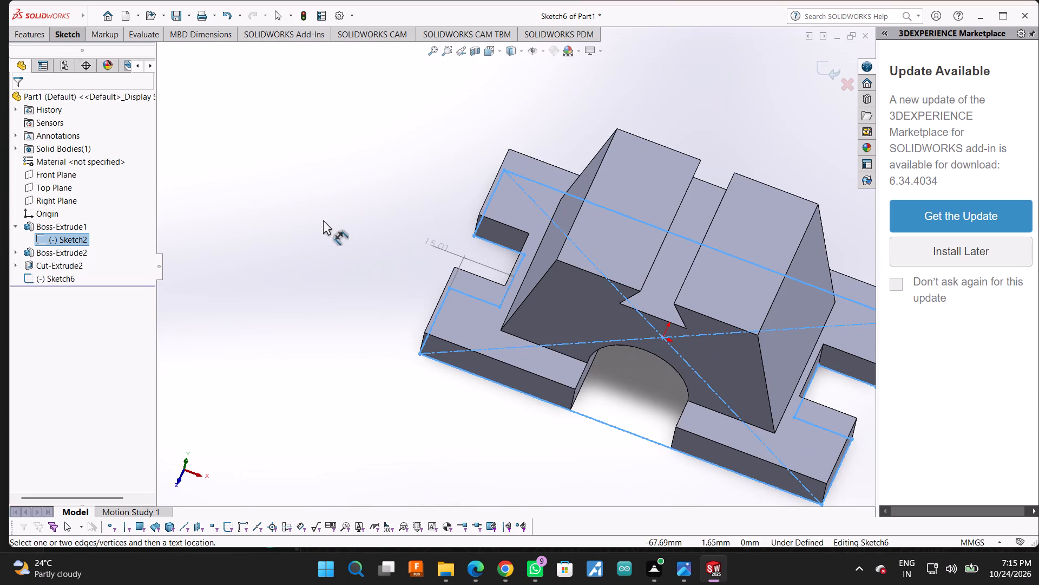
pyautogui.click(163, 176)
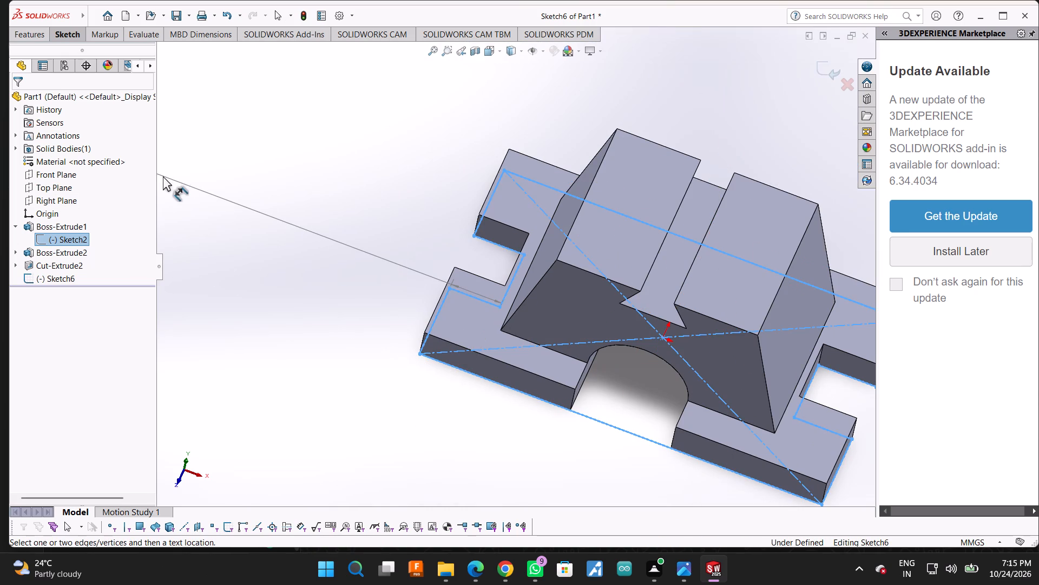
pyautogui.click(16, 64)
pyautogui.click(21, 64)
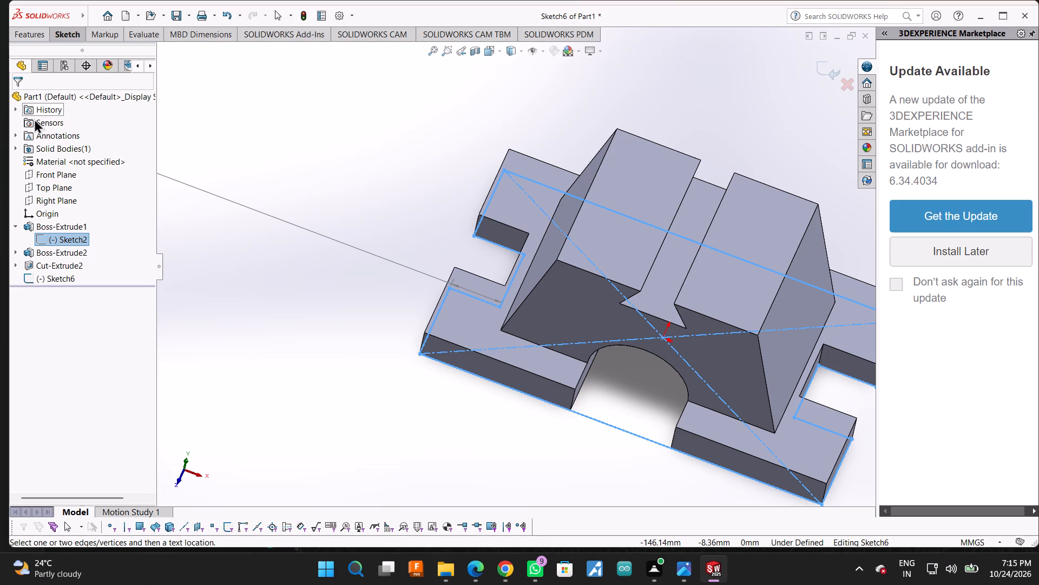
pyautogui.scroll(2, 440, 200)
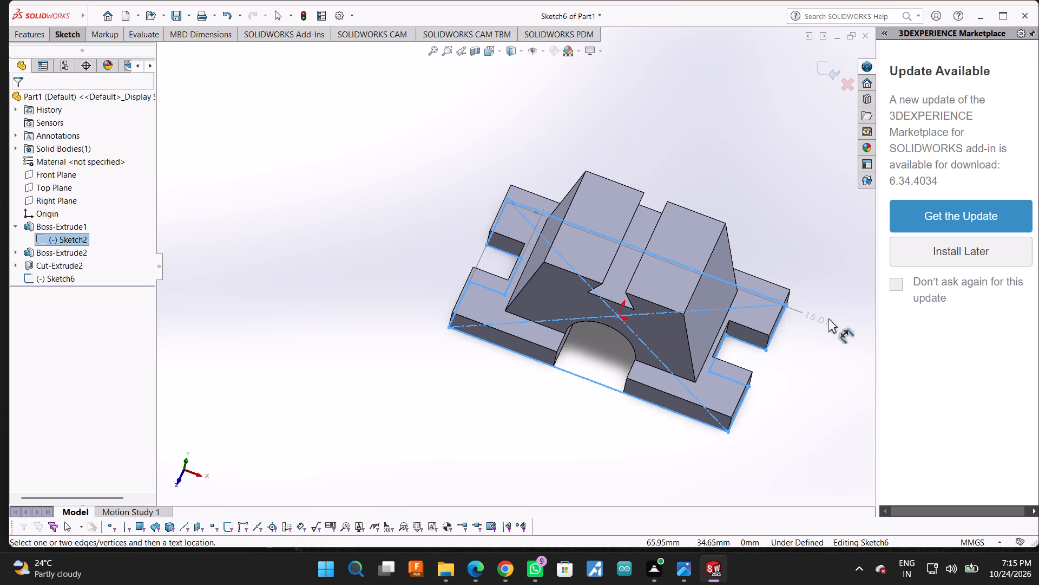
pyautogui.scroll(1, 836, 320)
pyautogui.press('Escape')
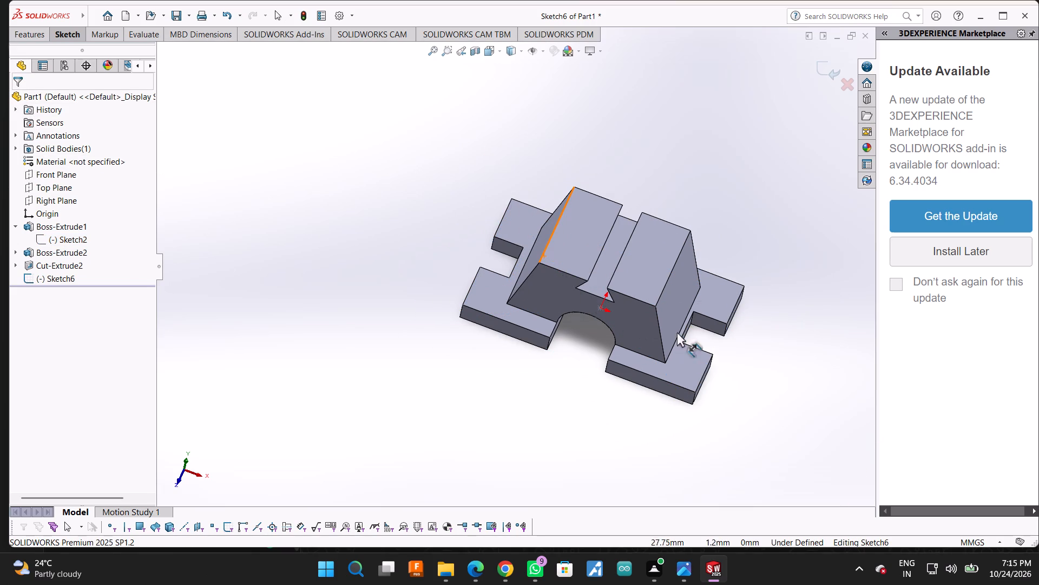
# Examine the part from its underside and from above, then closely inspect the base's side notch.
pyautogui.moveTo(736, 347); pyautogui.dragTo(784, 210, button='middle')
pyautogui.scroll(-1, 736, 347)
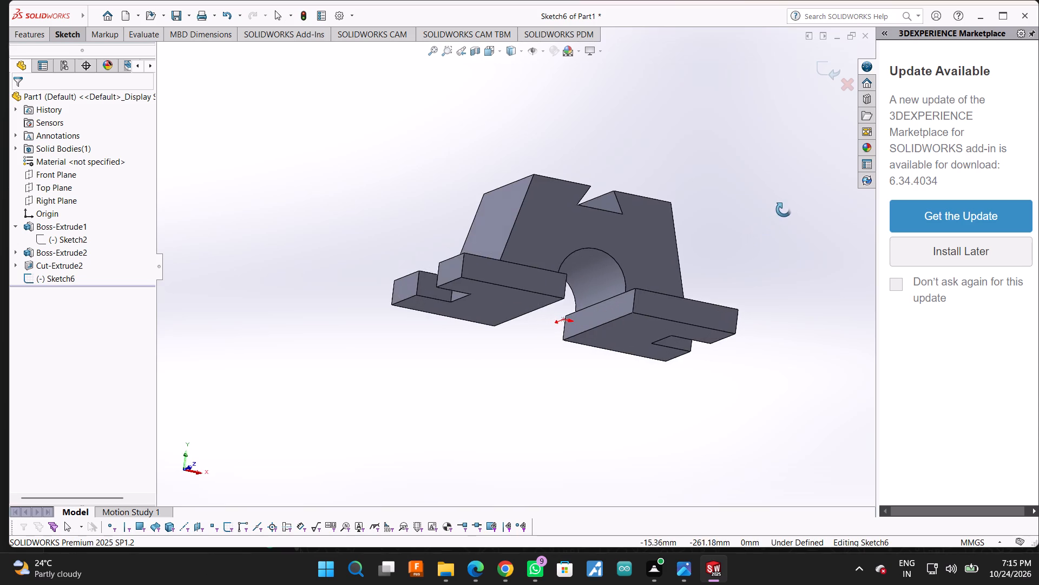
pyautogui.moveTo(784, 210); pyautogui.dragTo(734, 206, button='middle')
pyautogui.scroll(2, 731, 236)
pyautogui.moveTo(431, 188); pyautogui.dragTo(451, 115, button='middle')
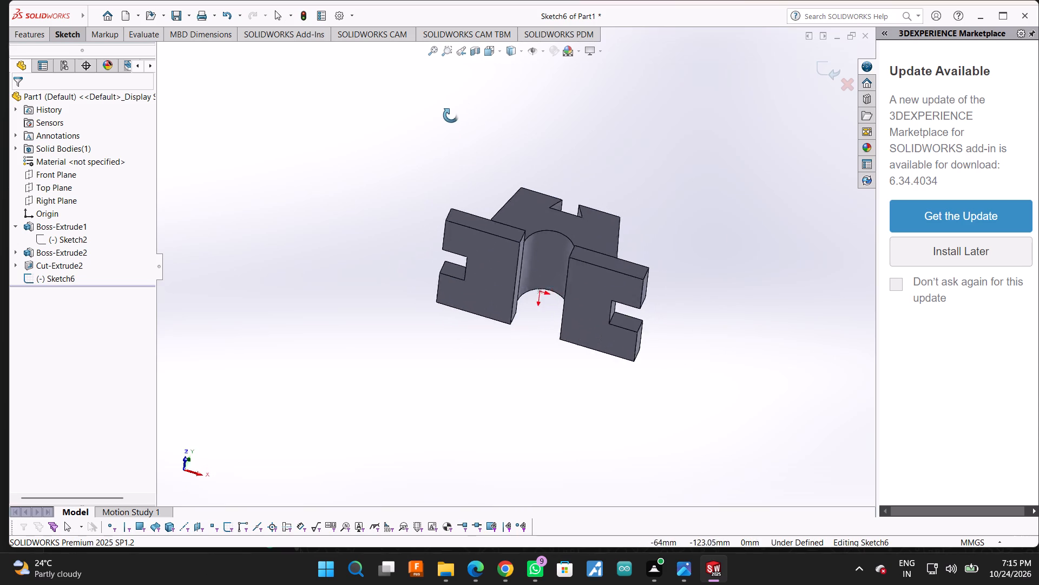
pyautogui.moveTo(451, 115); pyautogui.dragTo(399, 302, button='middle')
pyautogui.scroll(1, 495, 271)
pyautogui.scroll(-6, 500, 246)
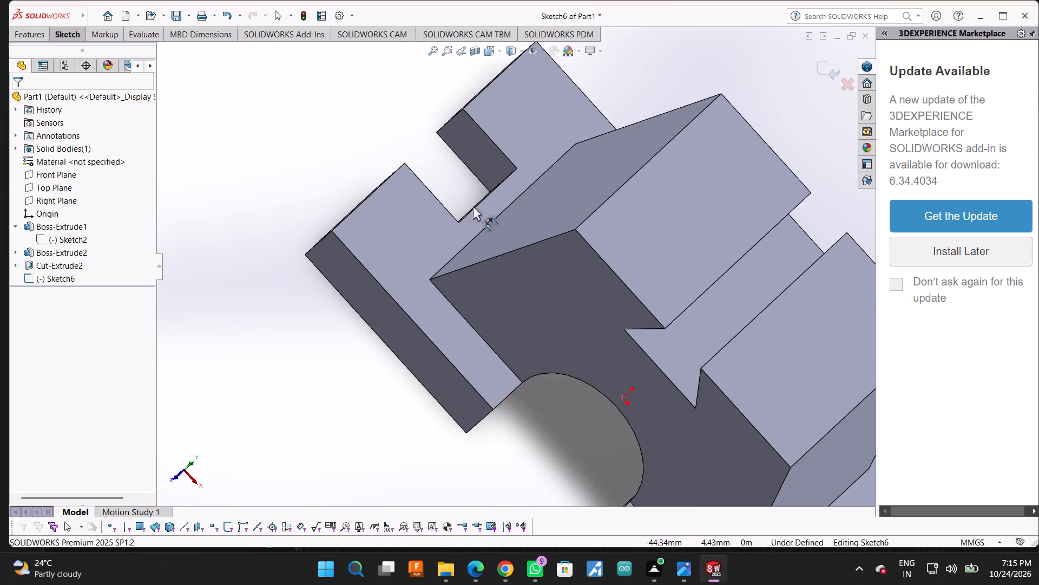
pyautogui.scroll(-5, 473, 206)
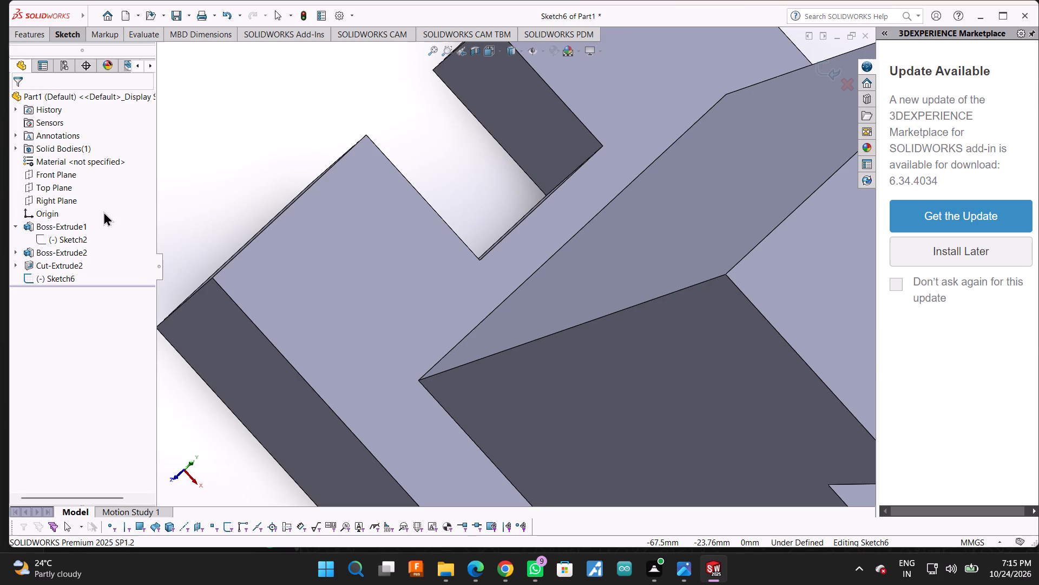
# Check which actions are available for Sketch2, the notched base outline under Boss-Extrude1.
pyautogui.click(83, 237)
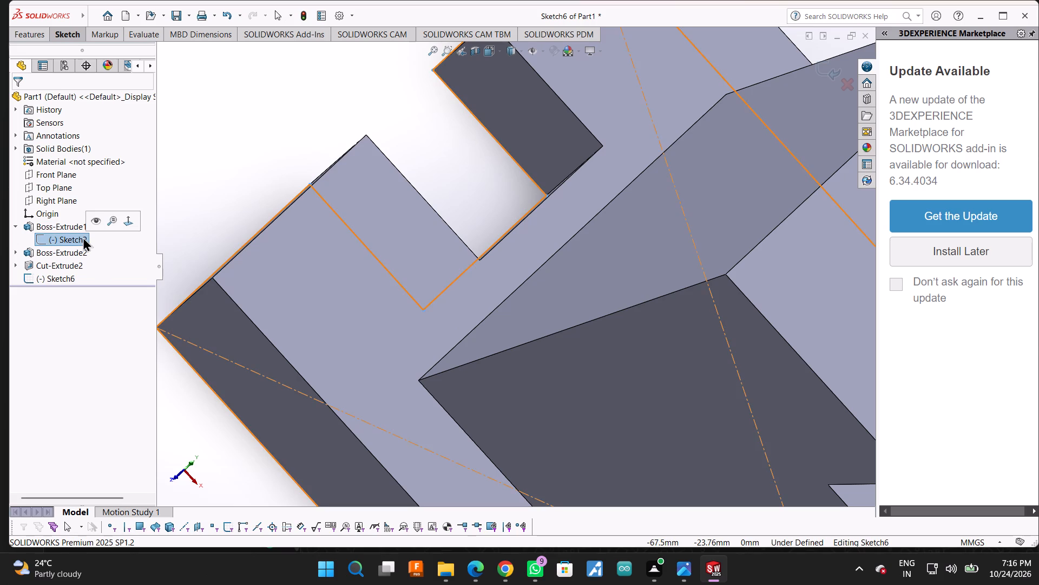
pyautogui.rightClick(83, 237)
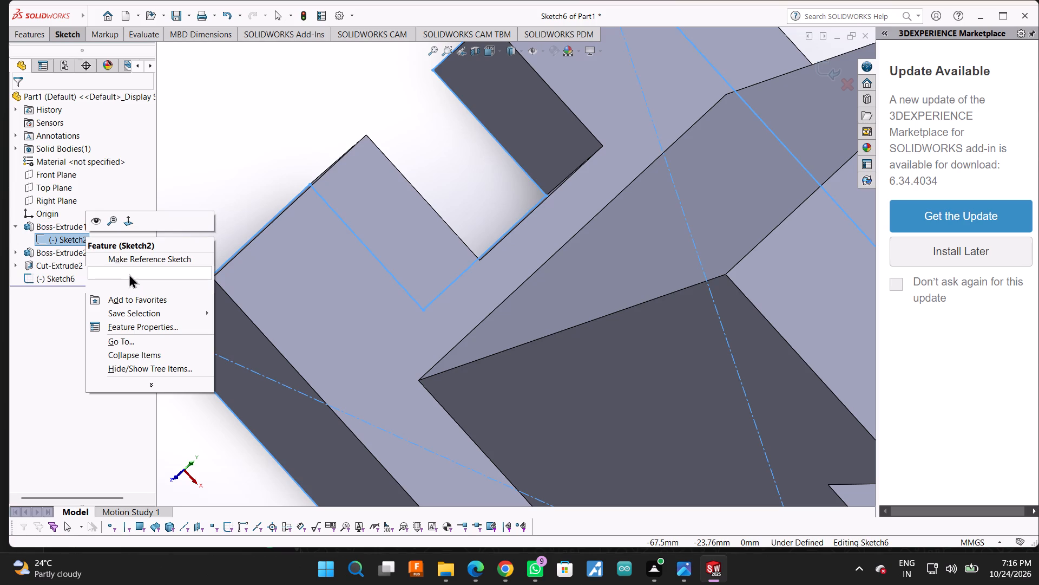
pyautogui.click(39, 242)
pyautogui.click(54, 252)
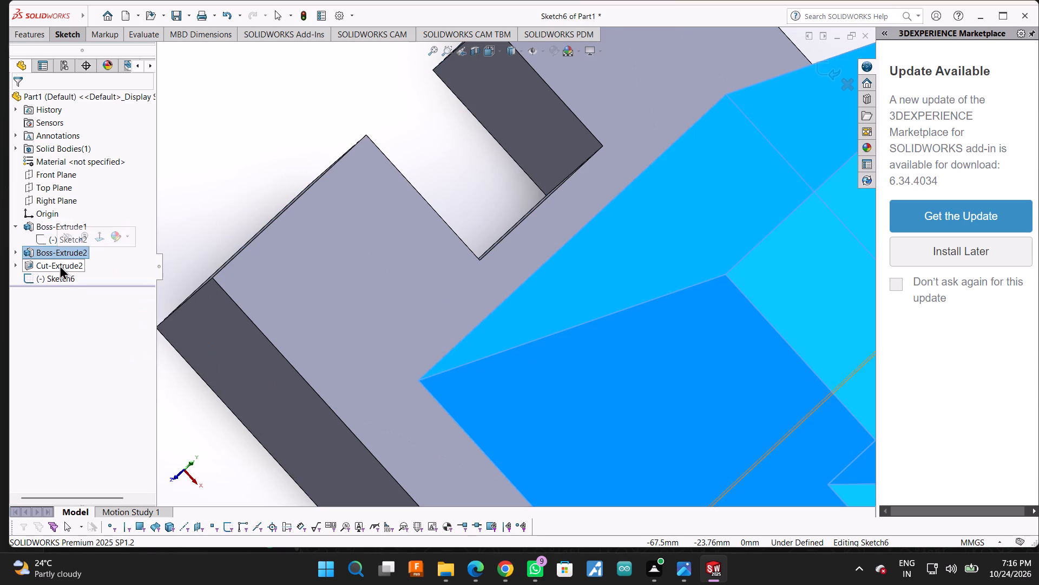
pyautogui.click(62, 278)
pyautogui.click(186, 215)
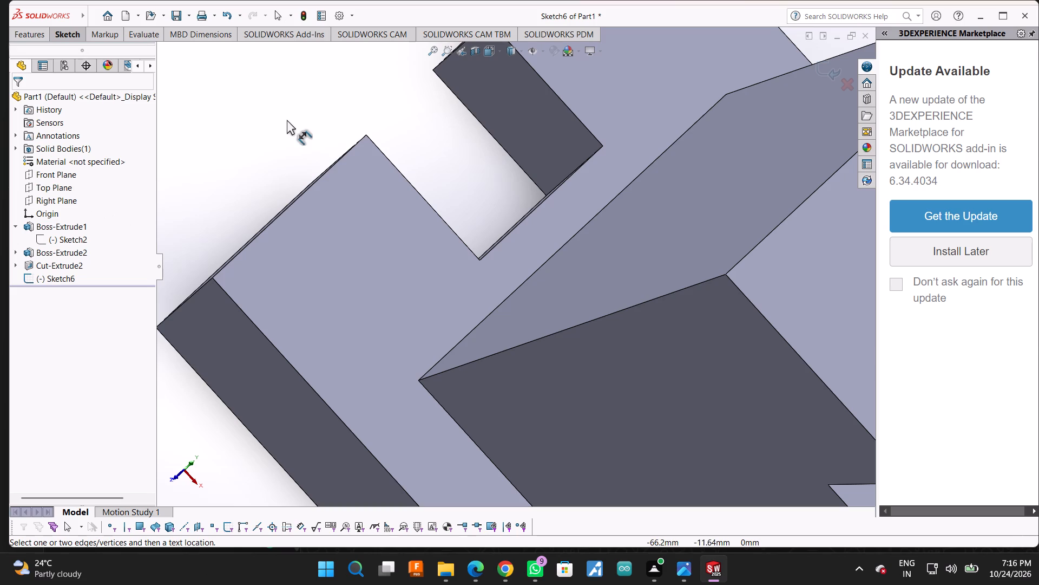
pyautogui.scroll(3, 276, 179)
pyautogui.scroll(-2, 582, 271)
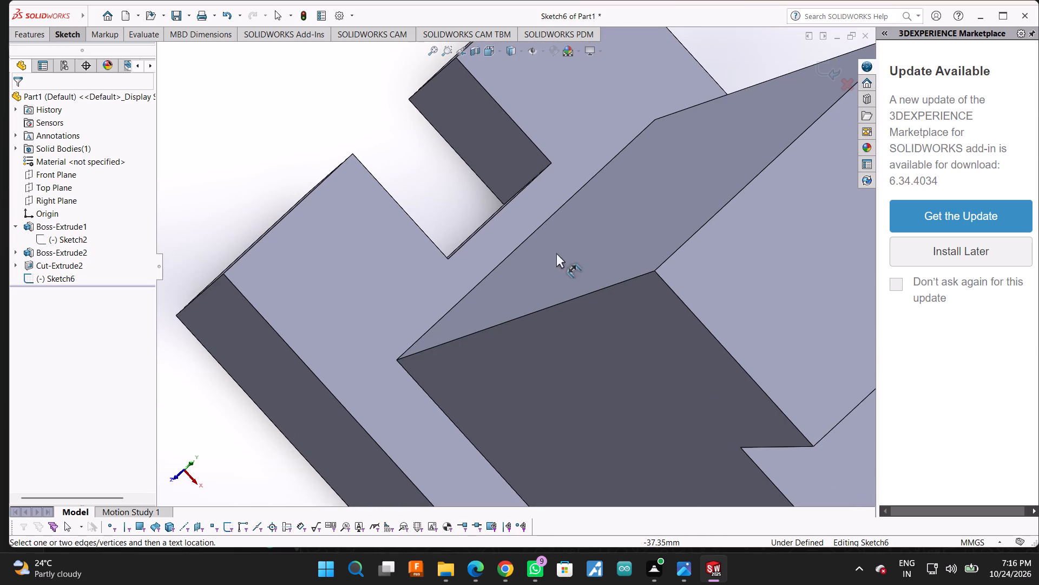
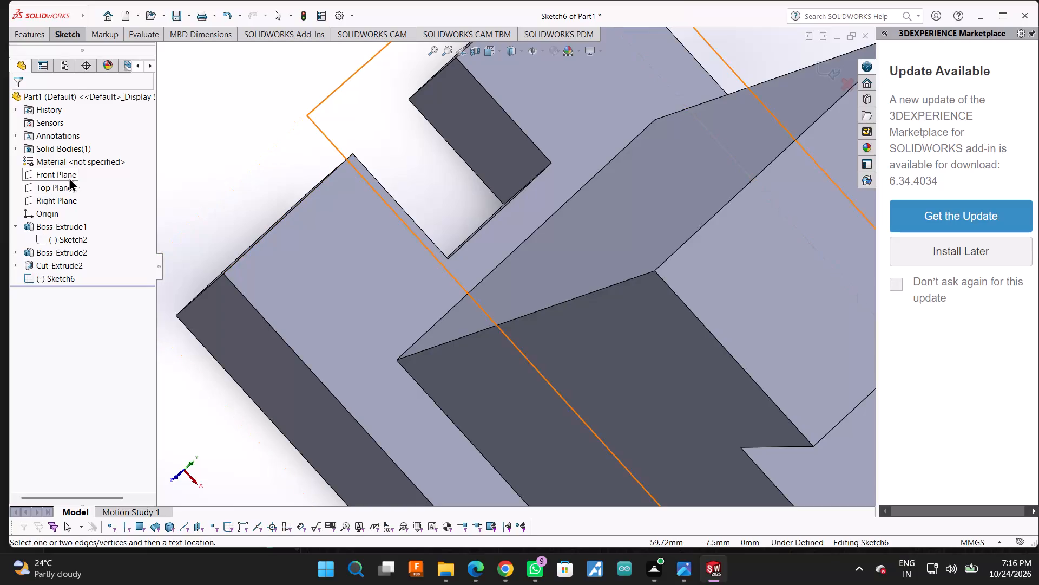
# Select the Front Plane to check how it runs through the part, and leave the unfinished dimension.
pyautogui.click(69, 177)
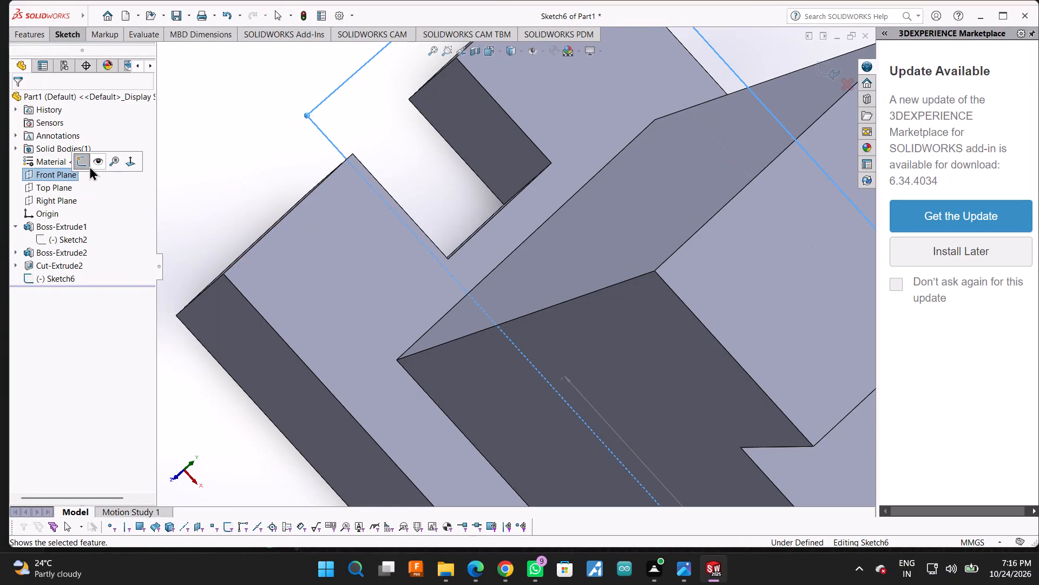
pyautogui.scroll(3, 210, 209)
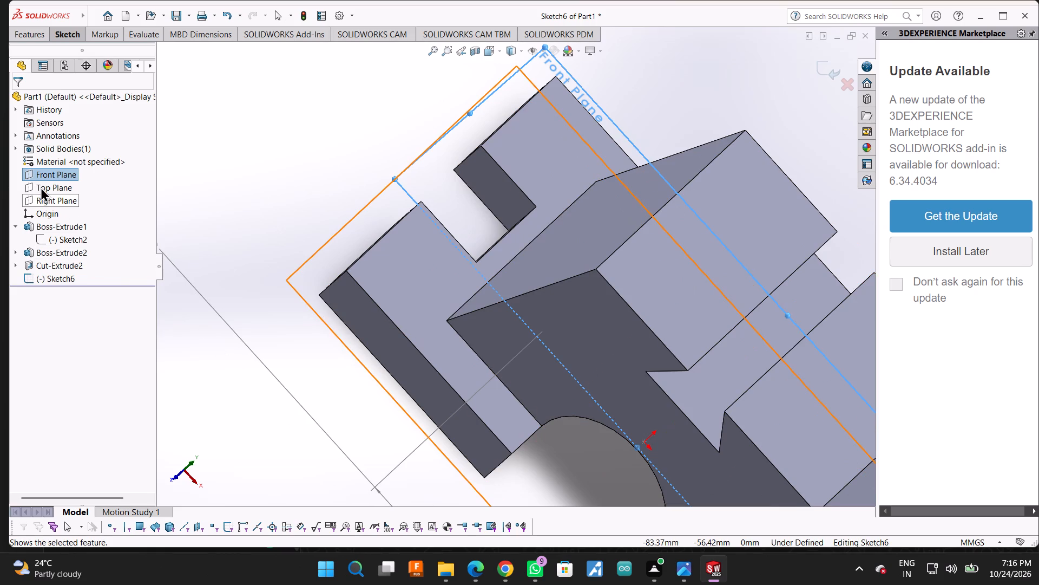
pyautogui.scroll(3, 276, 148)
pyautogui.scroll(-4, 452, 239)
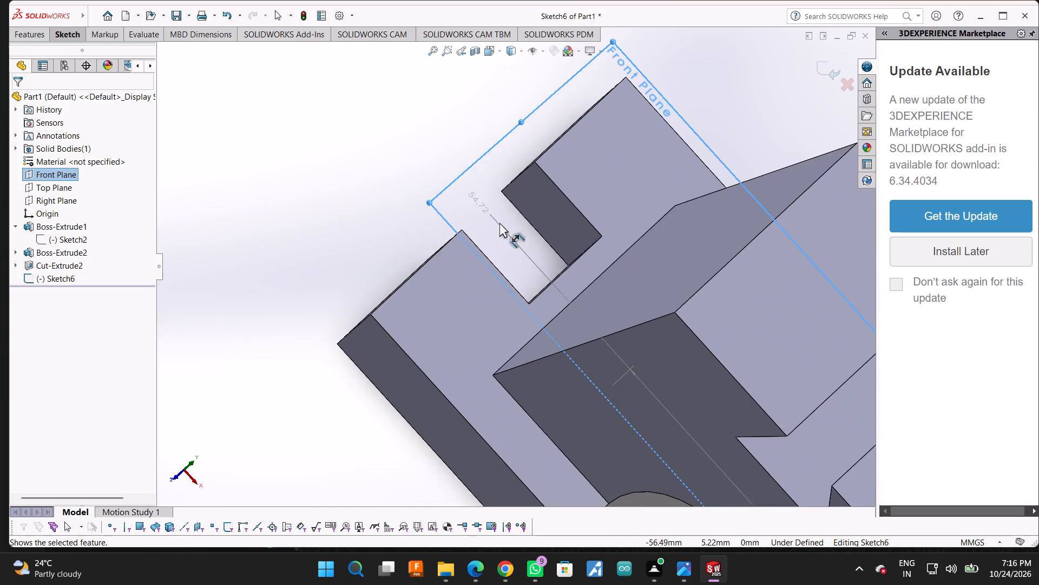
pyautogui.scroll(4, 484, 201)
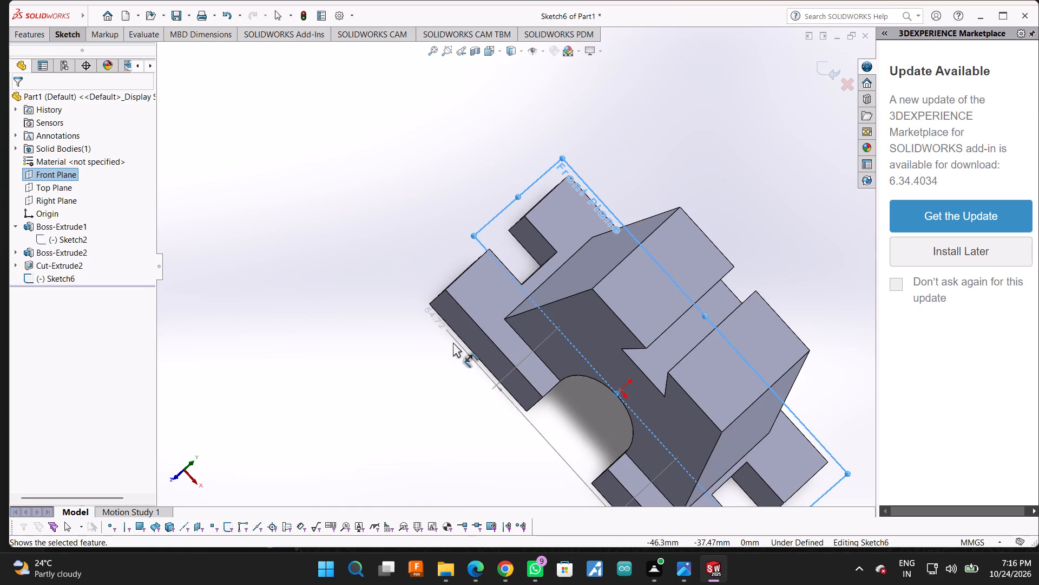
pyautogui.press('Escape')
pyautogui.scroll(3, 521, 388)
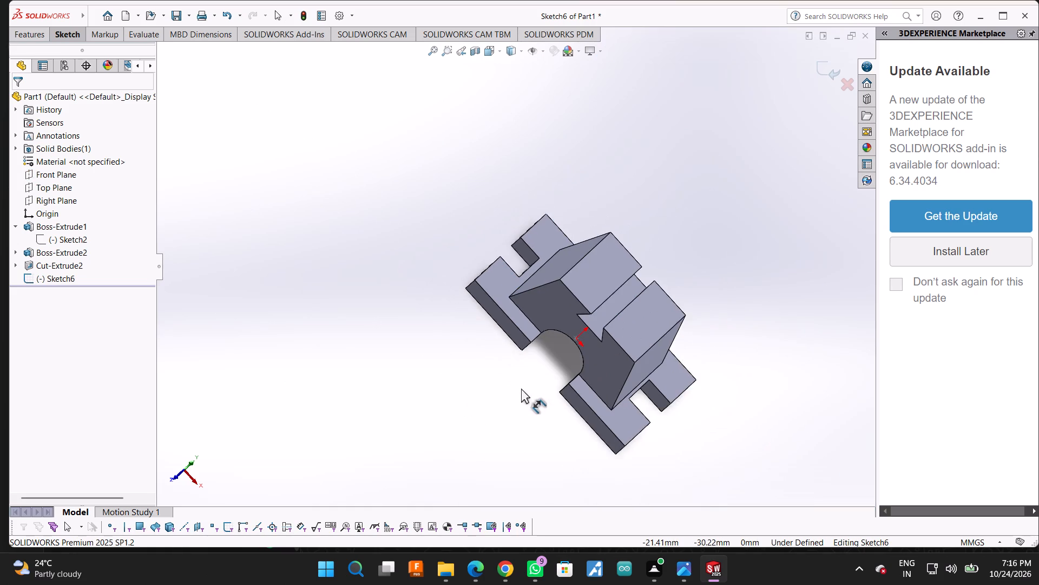
pyautogui.scroll(-2, 521, 388)
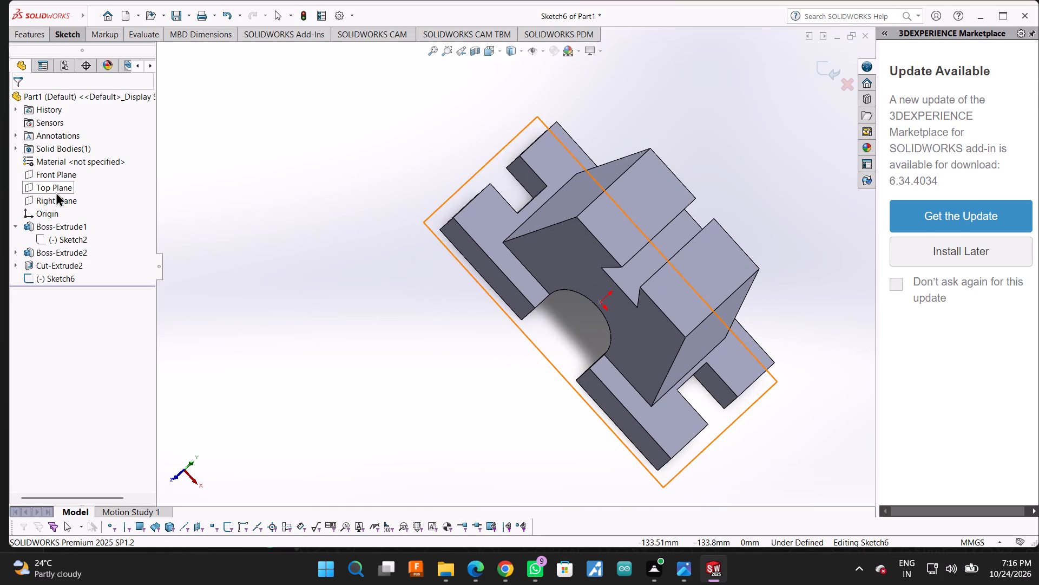
# View the part square-on to the Right Plane, and examine the block and notched base from above.
pyautogui.click(62, 195)
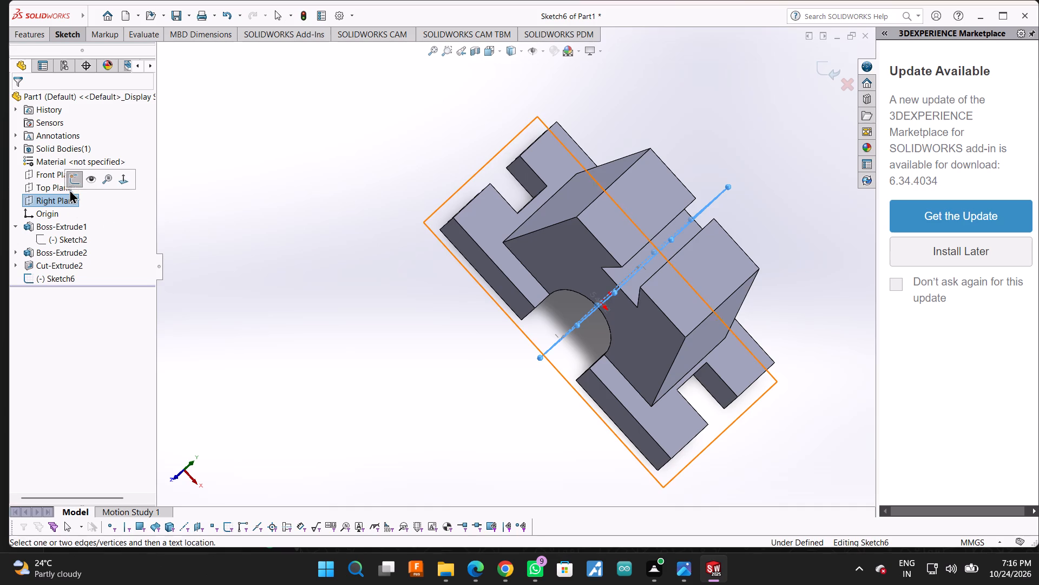
pyautogui.click(119, 183)
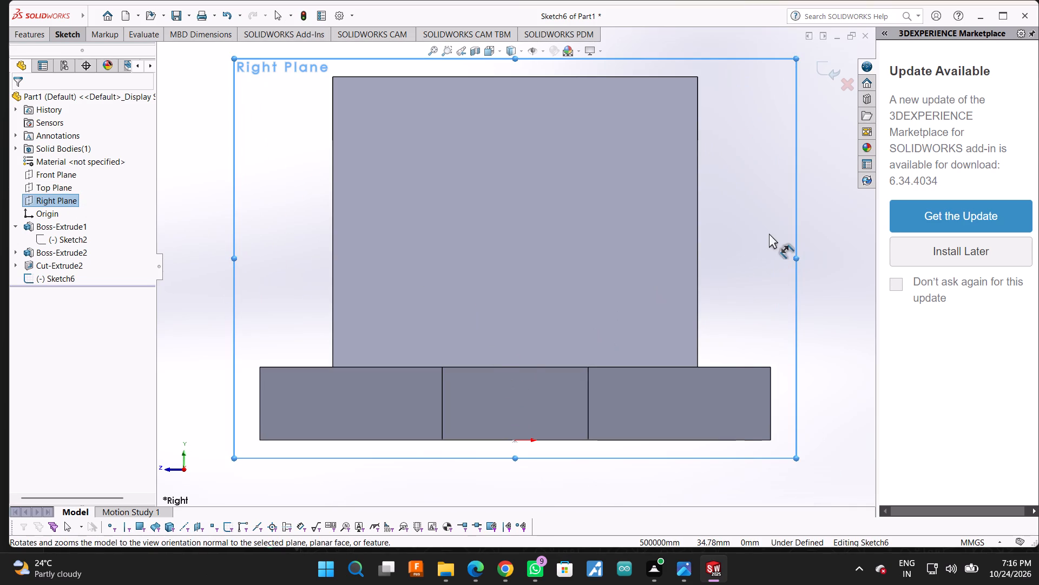
pyautogui.moveTo(769, 233); pyautogui.dragTo(762, 295, button='middle')
pyautogui.scroll(2, 745, 268)
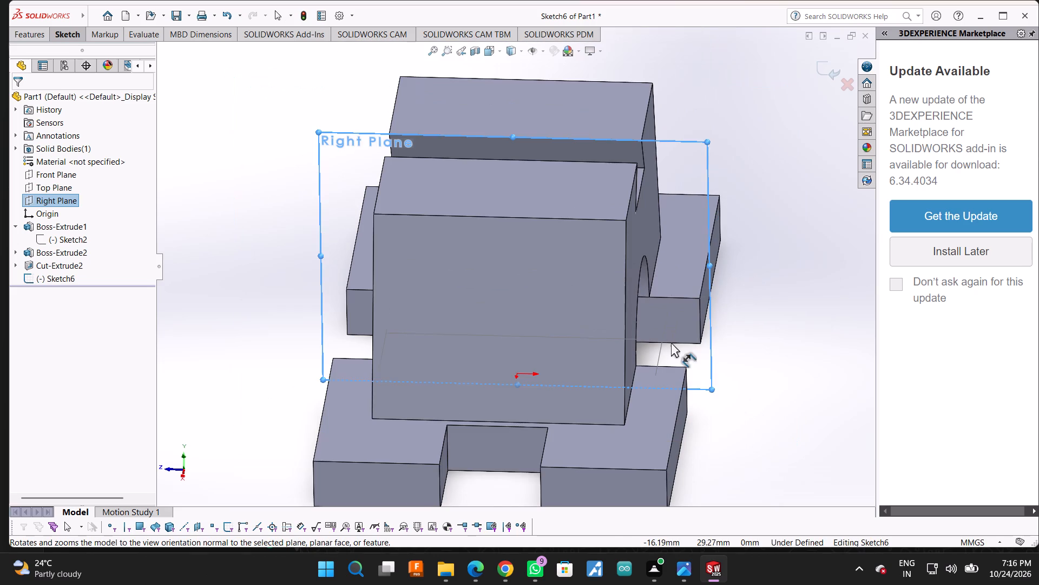
pyautogui.scroll(2, 671, 342)
pyautogui.scroll(-2, 510, 395)
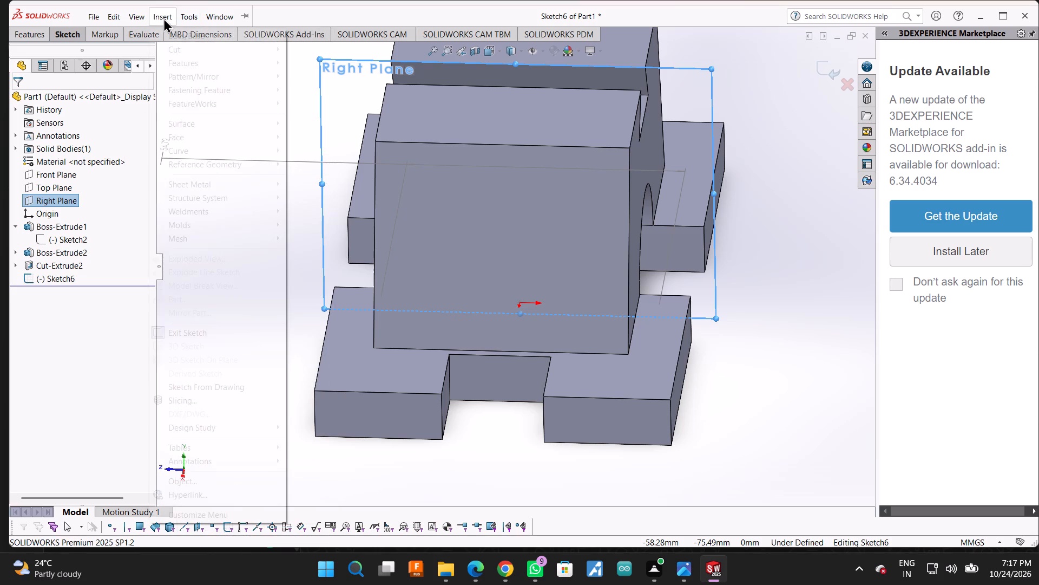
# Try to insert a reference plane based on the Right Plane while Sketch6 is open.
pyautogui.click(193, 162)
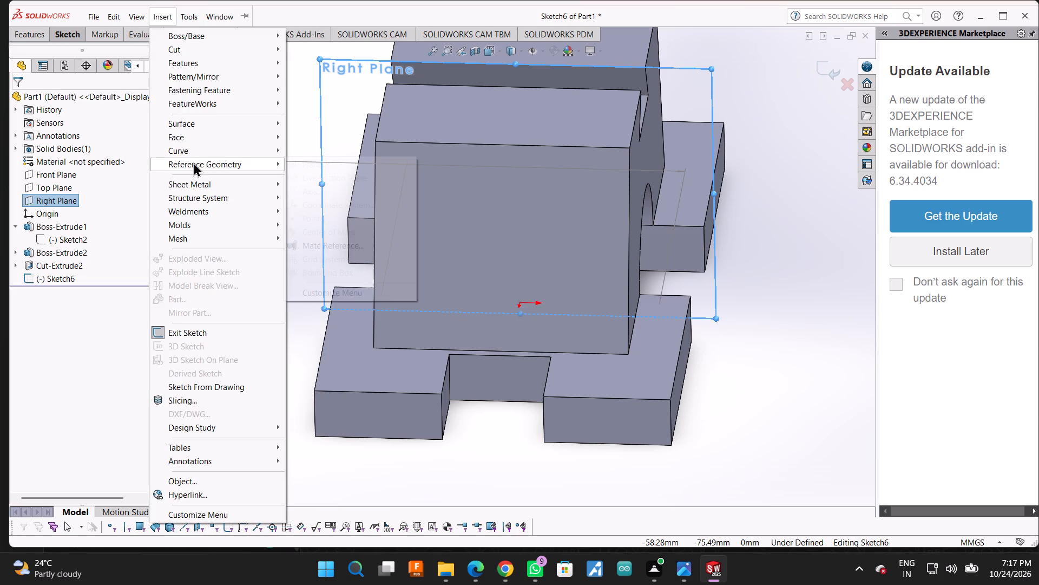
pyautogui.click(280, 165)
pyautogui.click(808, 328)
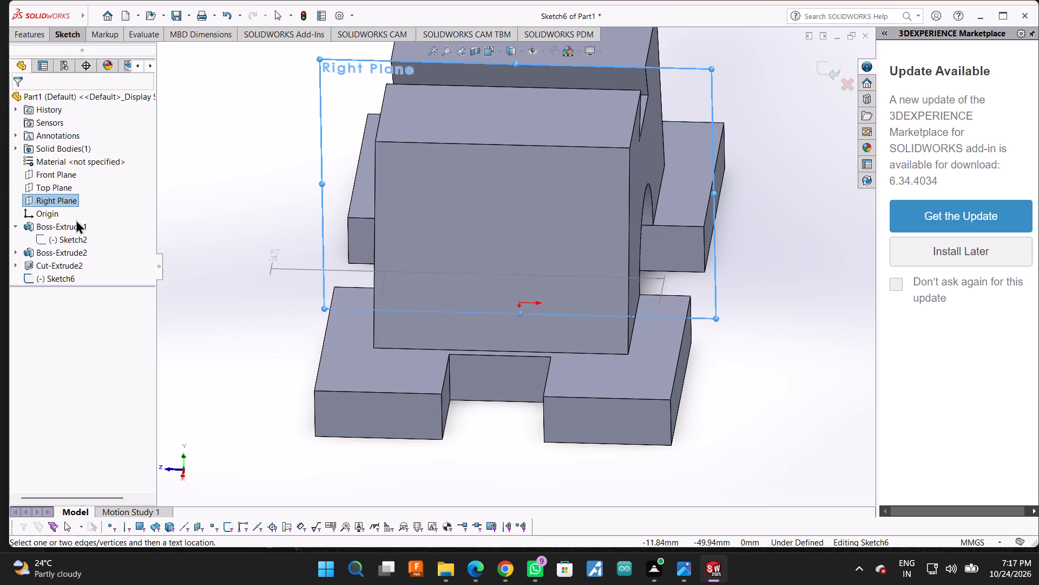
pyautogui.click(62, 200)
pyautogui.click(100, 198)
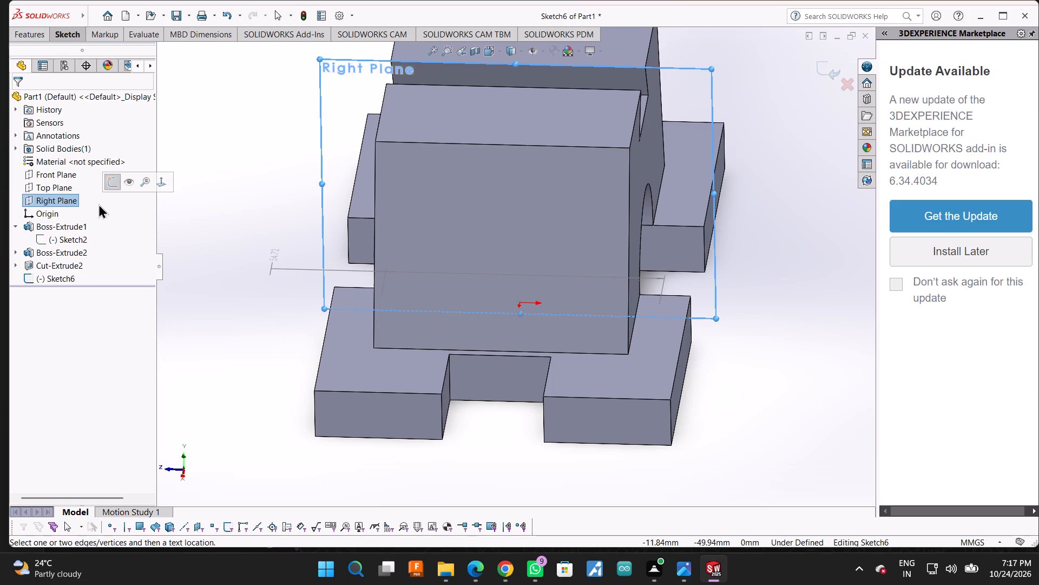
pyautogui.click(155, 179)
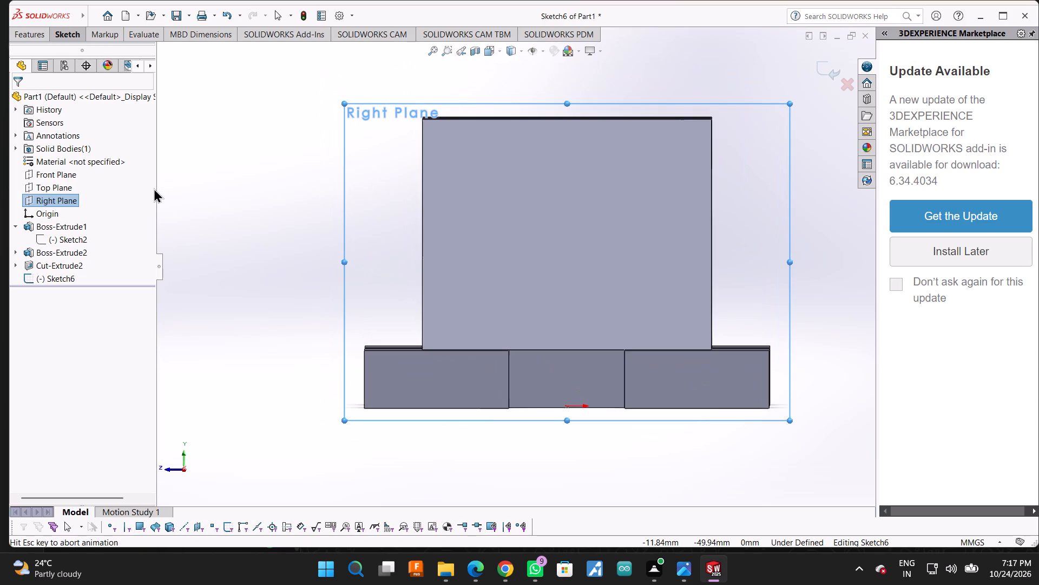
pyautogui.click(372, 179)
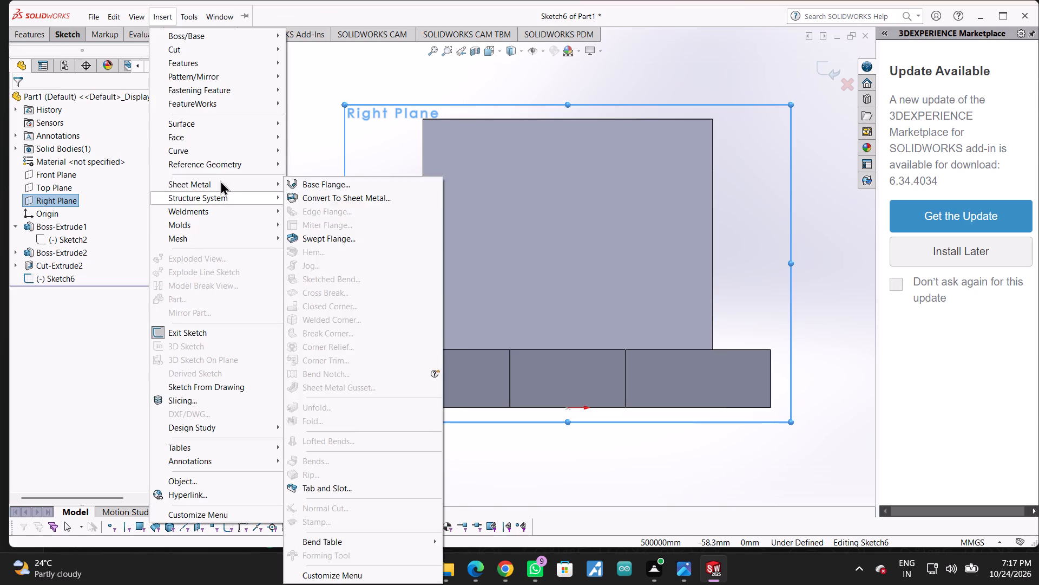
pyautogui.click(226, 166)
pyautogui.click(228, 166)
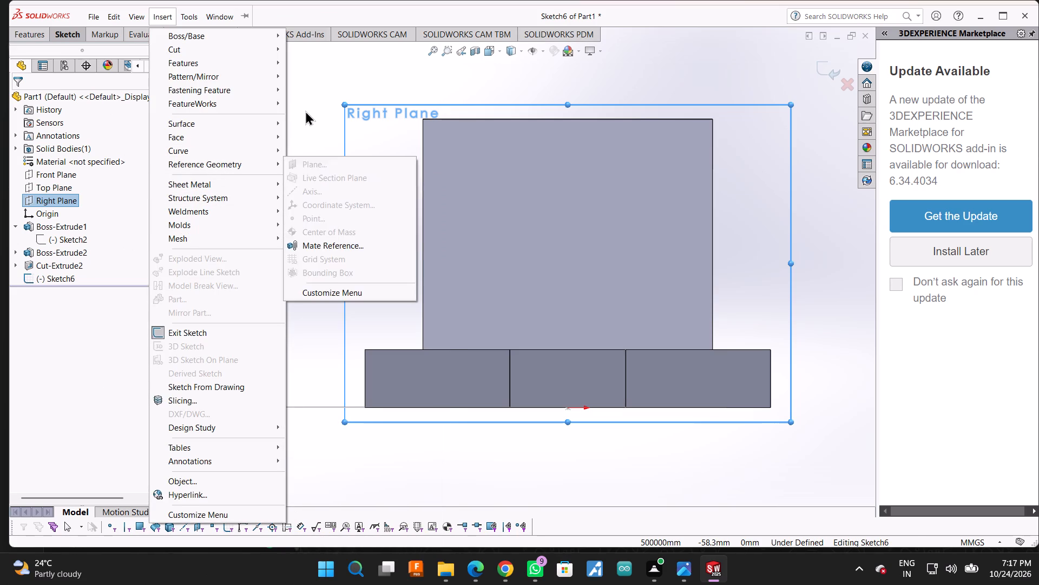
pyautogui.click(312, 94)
# Exit Sketch6 and return to editing the part.
pyautogui.click(65, 203)
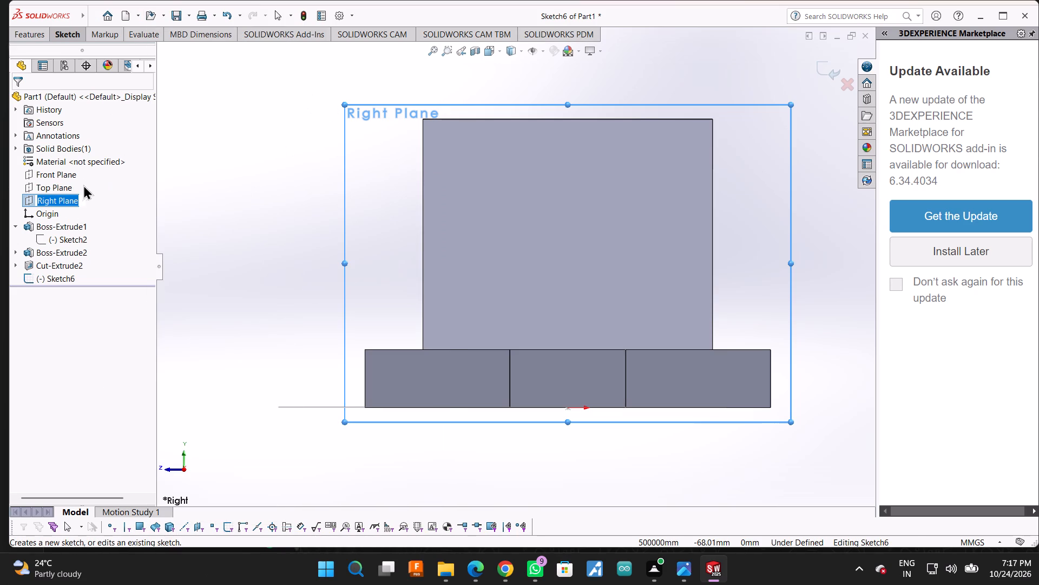
pyautogui.click(99, 200)
pyautogui.click(107, 180)
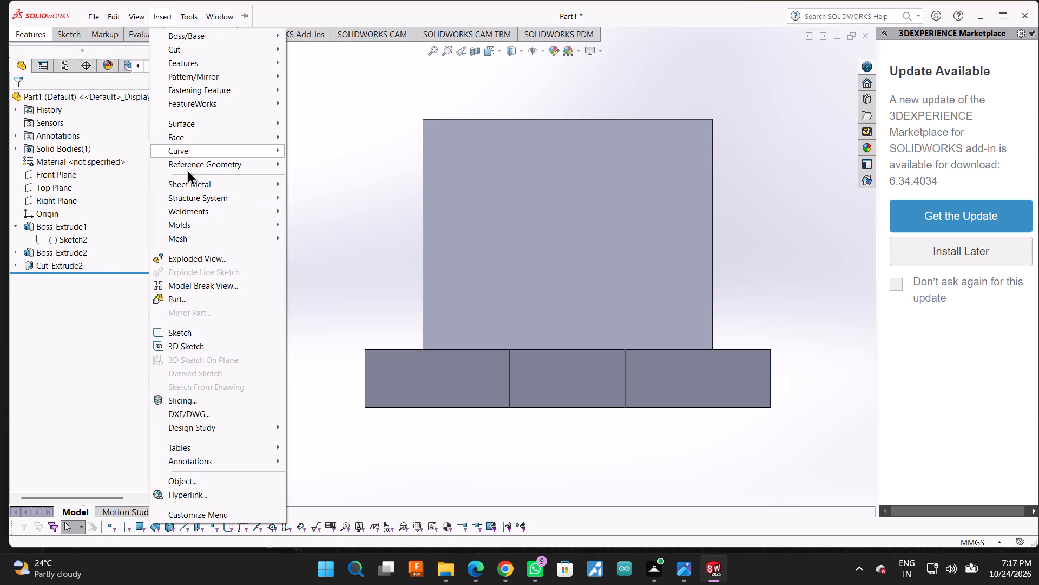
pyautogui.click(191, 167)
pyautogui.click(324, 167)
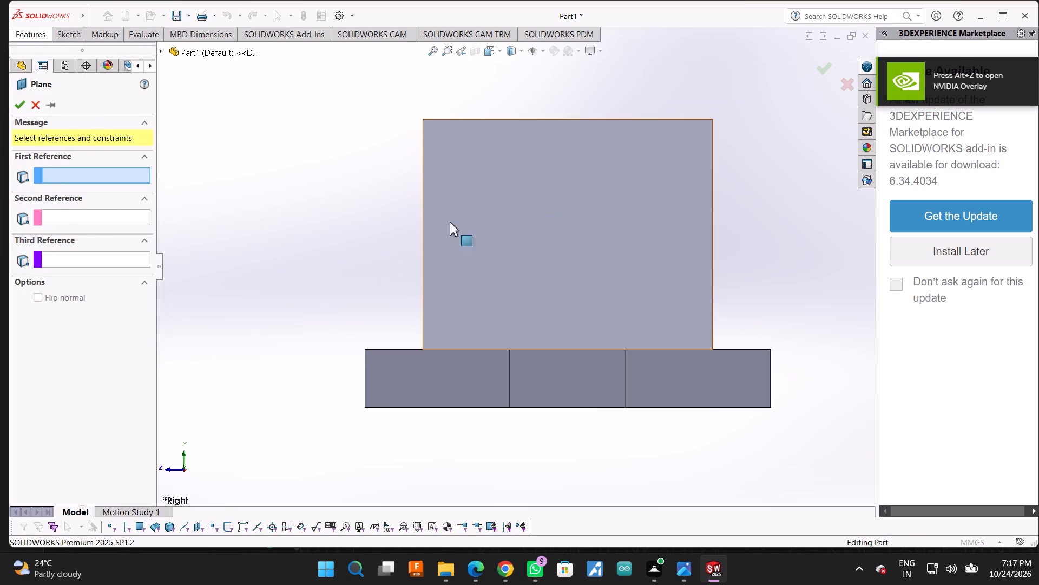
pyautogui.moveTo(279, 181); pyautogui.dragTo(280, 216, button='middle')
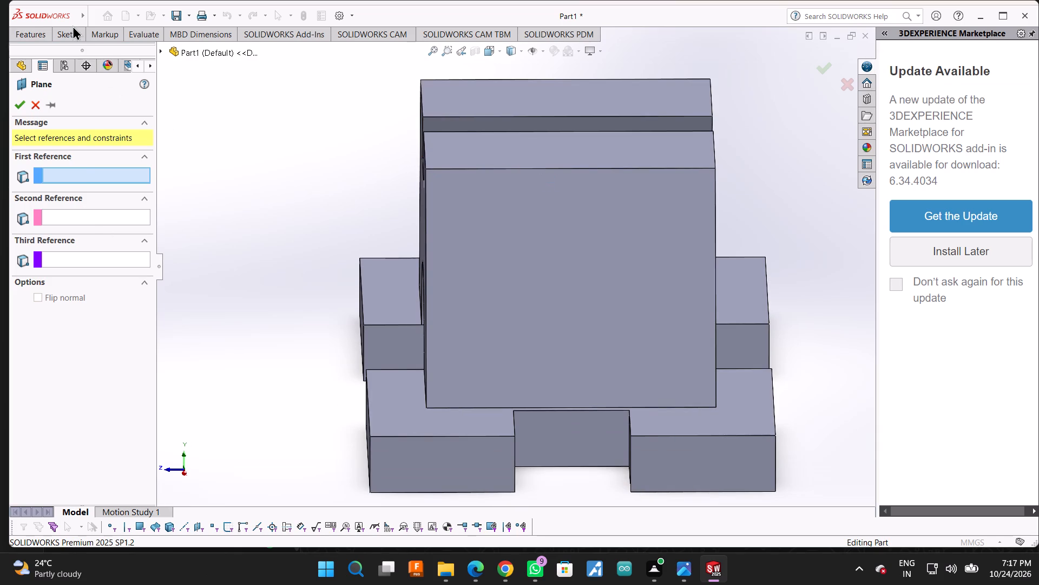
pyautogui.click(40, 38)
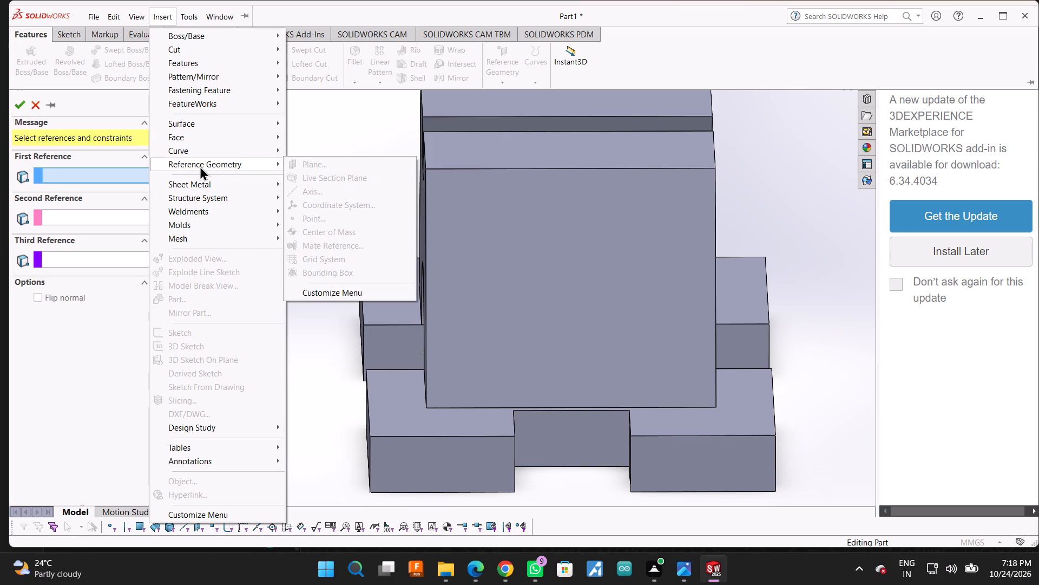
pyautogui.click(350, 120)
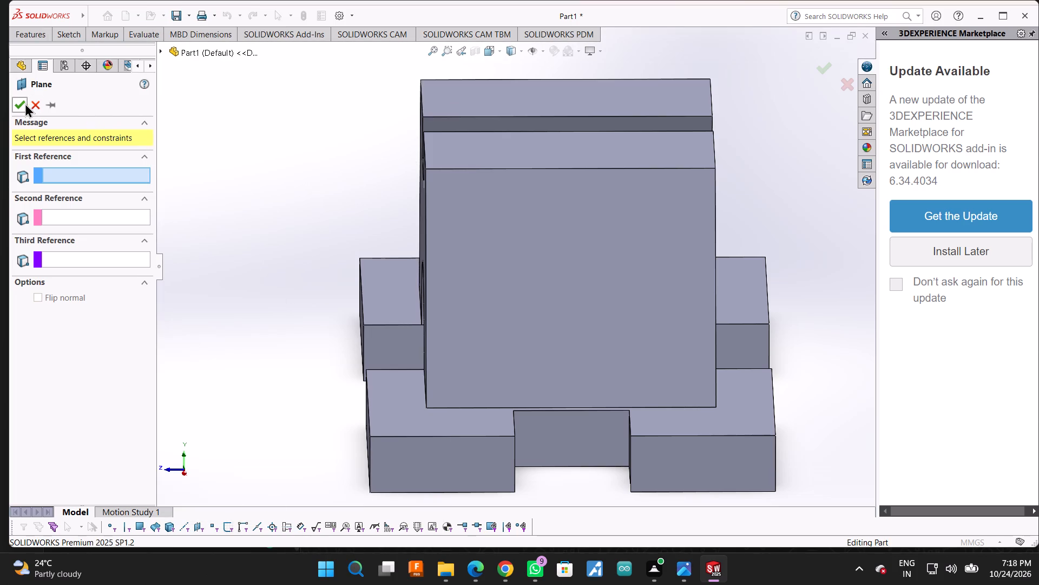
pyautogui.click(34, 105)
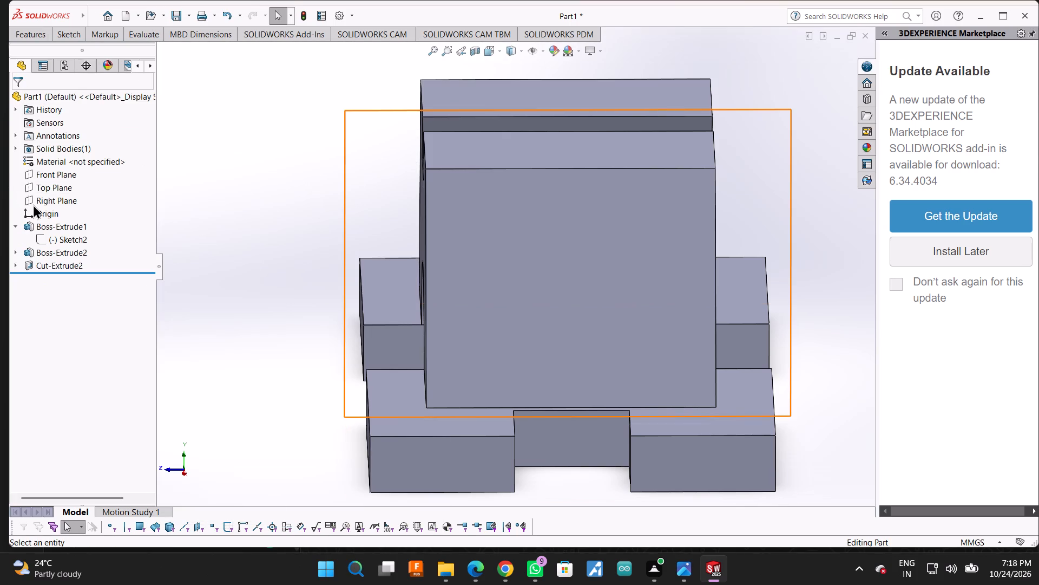
# Start a new sketch on the Right Plane.
pyautogui.click(41, 200)
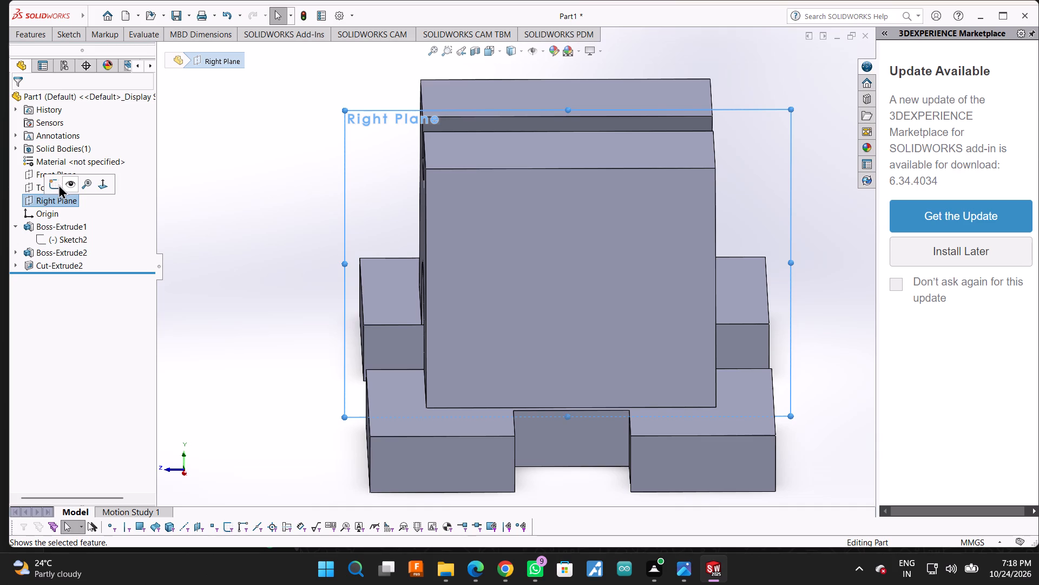
pyautogui.click(58, 184)
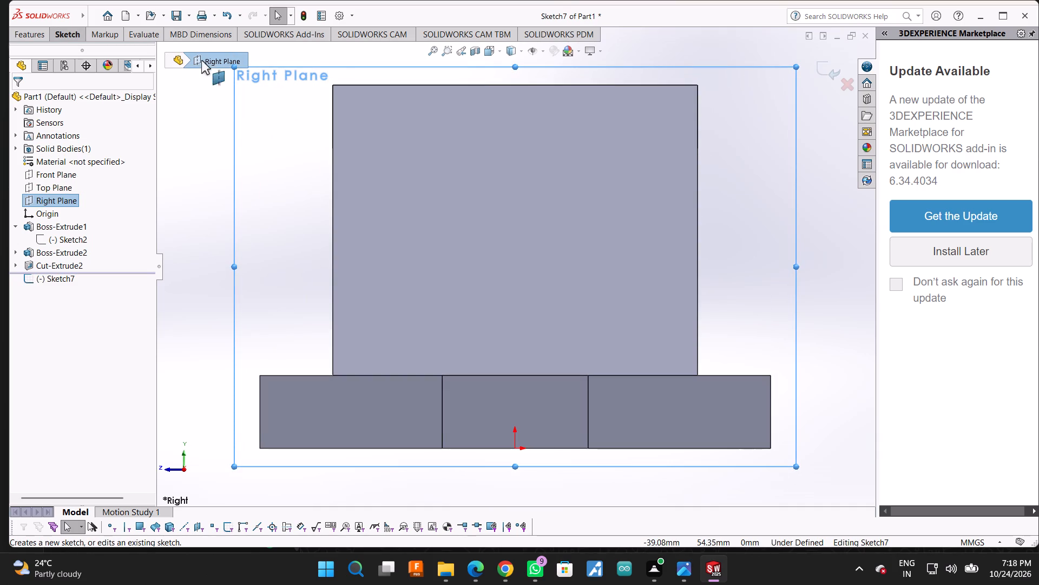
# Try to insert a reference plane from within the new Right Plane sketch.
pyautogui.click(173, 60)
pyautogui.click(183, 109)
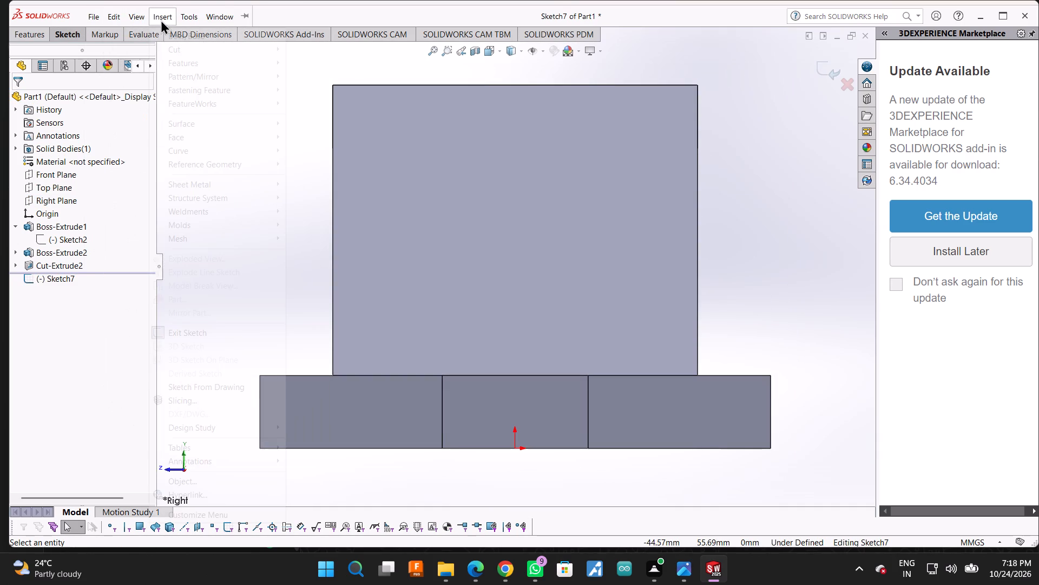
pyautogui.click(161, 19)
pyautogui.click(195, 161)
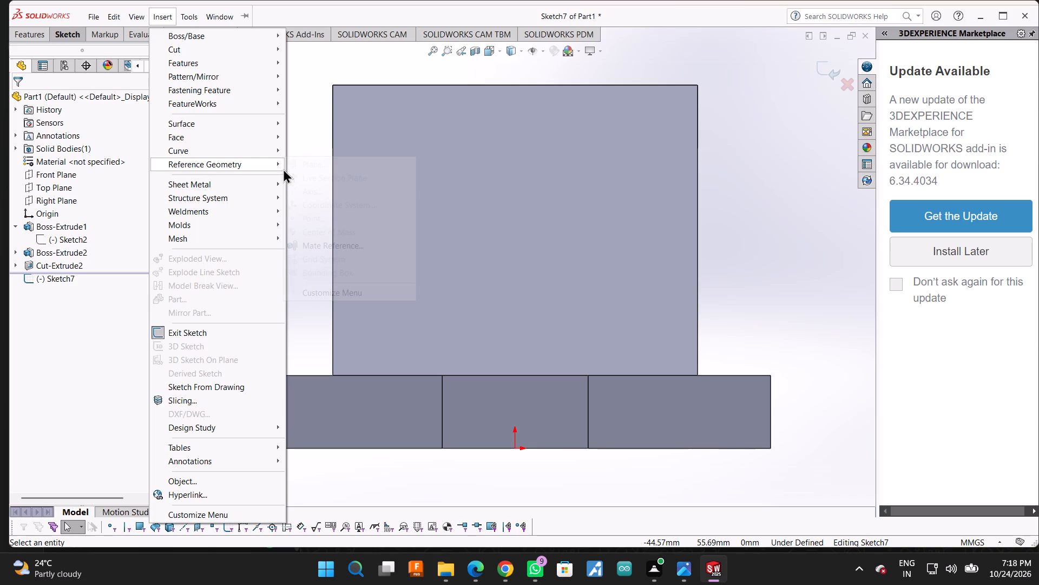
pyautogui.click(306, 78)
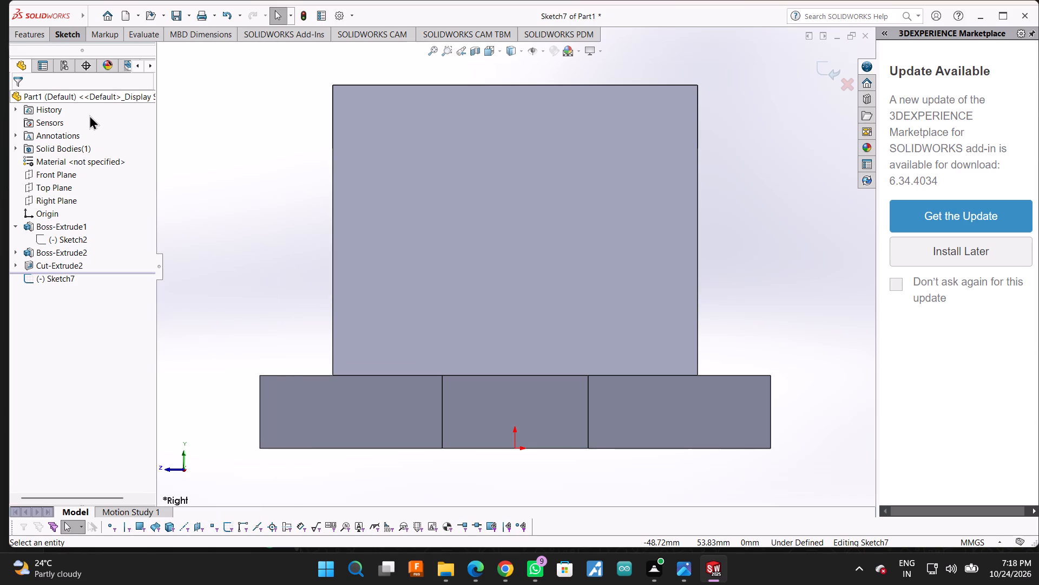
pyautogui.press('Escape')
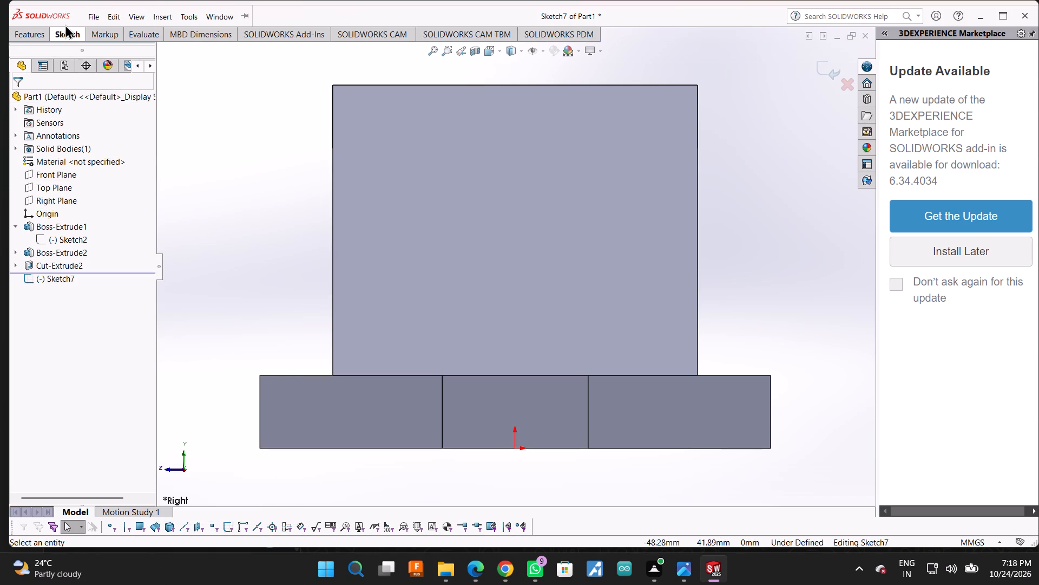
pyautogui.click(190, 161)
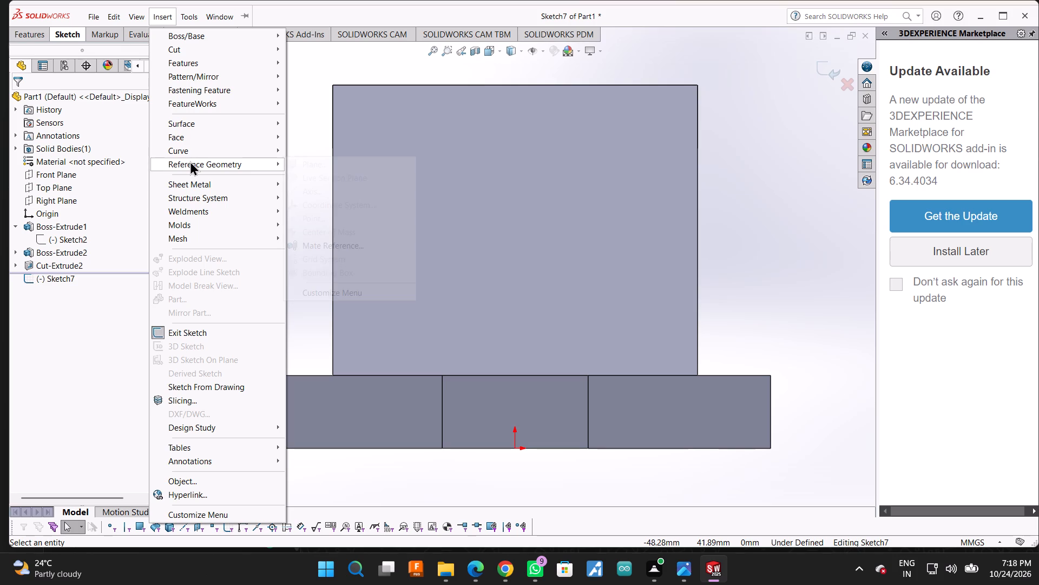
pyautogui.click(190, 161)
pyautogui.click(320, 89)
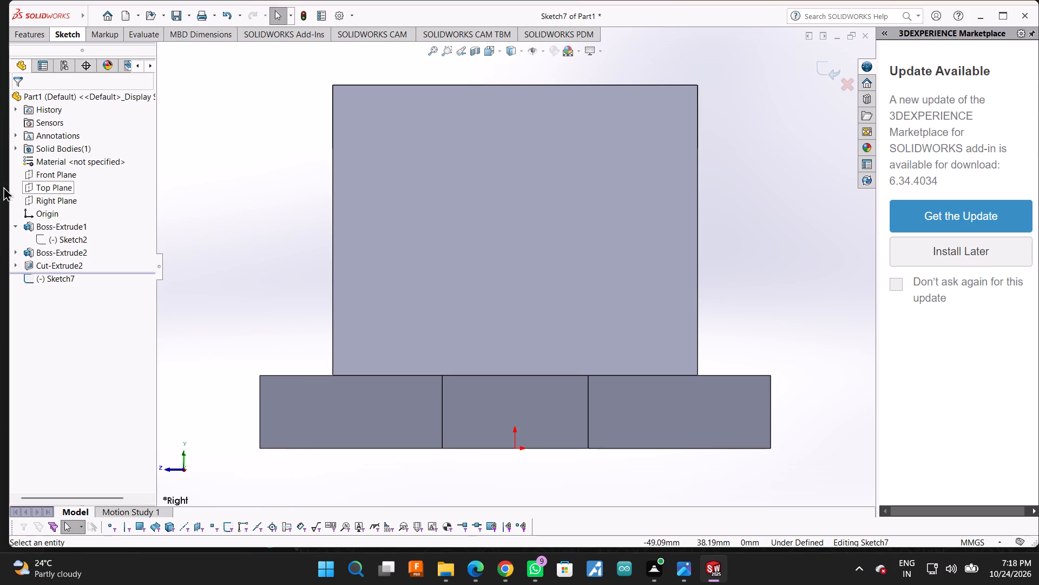
# View the part square-on to the Right Plane from its opposite side.
pyautogui.click(68, 201)
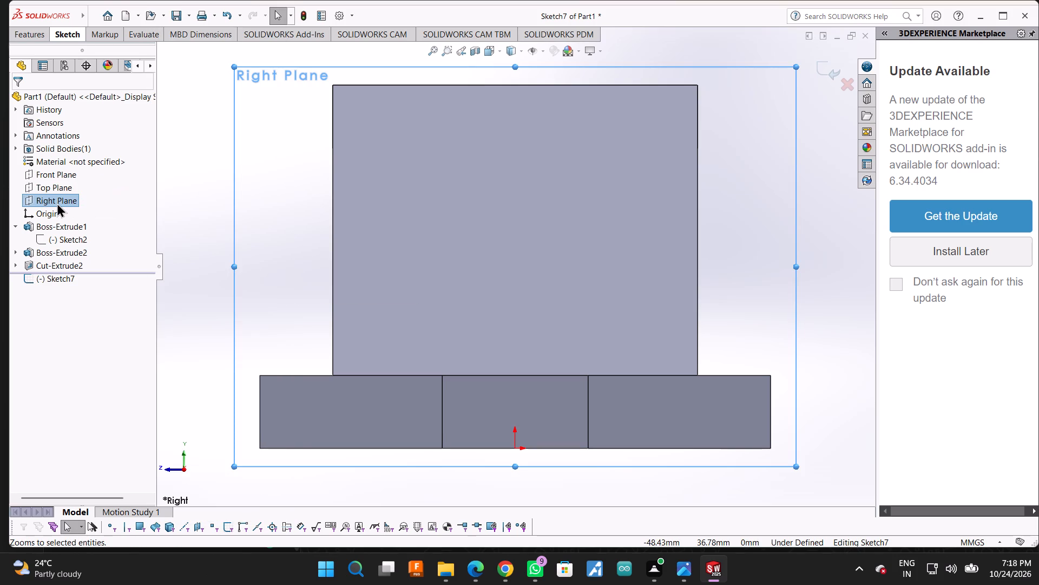
pyautogui.click(57, 203)
pyautogui.click(94, 200)
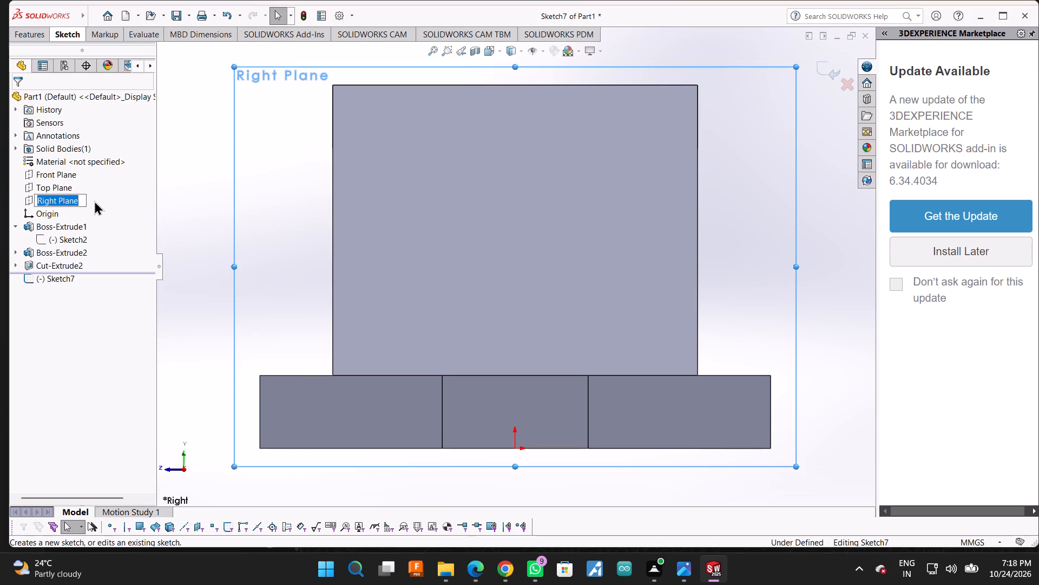
pyautogui.click(154, 184)
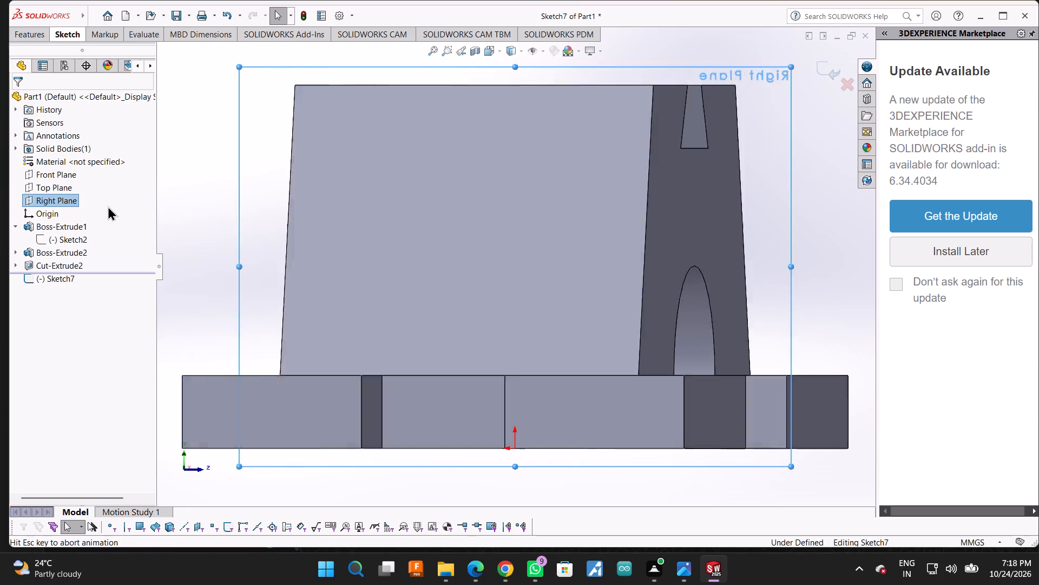
pyautogui.click(77, 200)
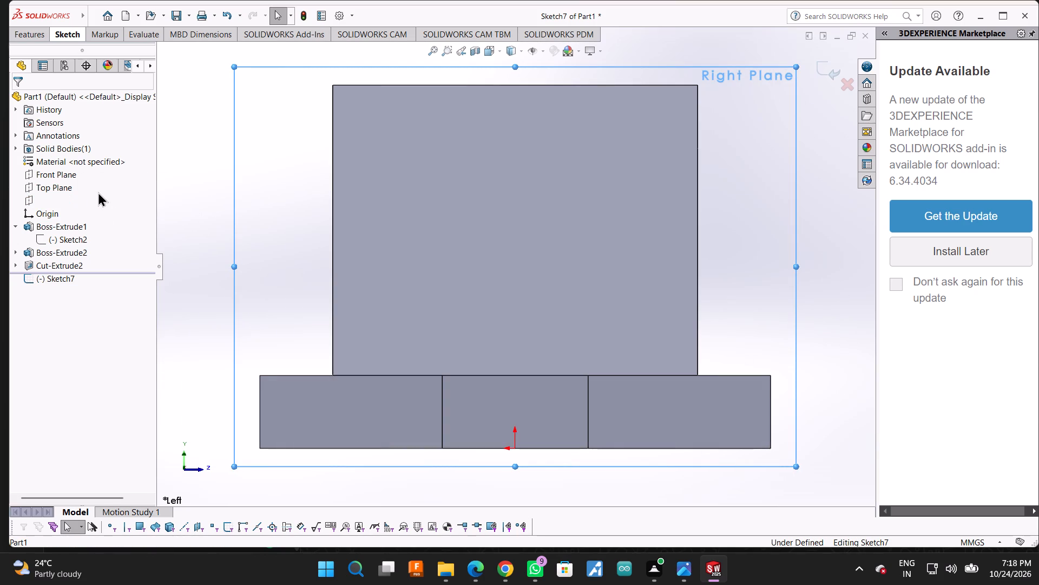
# Exit the empty Right Plane sketch and return to editing the part.
pyautogui.click(98, 192)
pyautogui.click(110, 177)
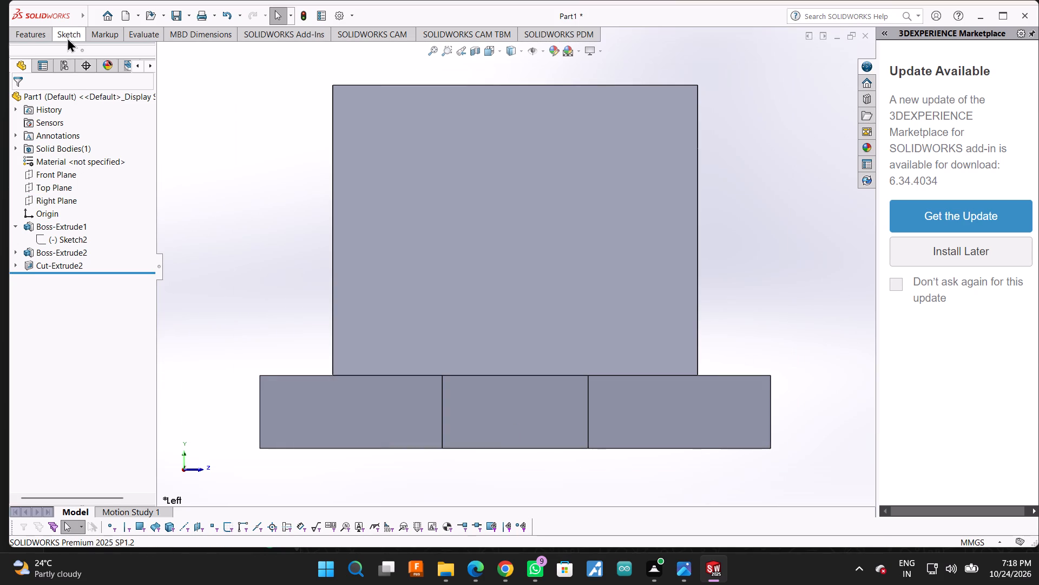
# Define a reference plane offset 45 mm from the Right Plane, with the offset direction flipped.
pyautogui.click(161, 8)
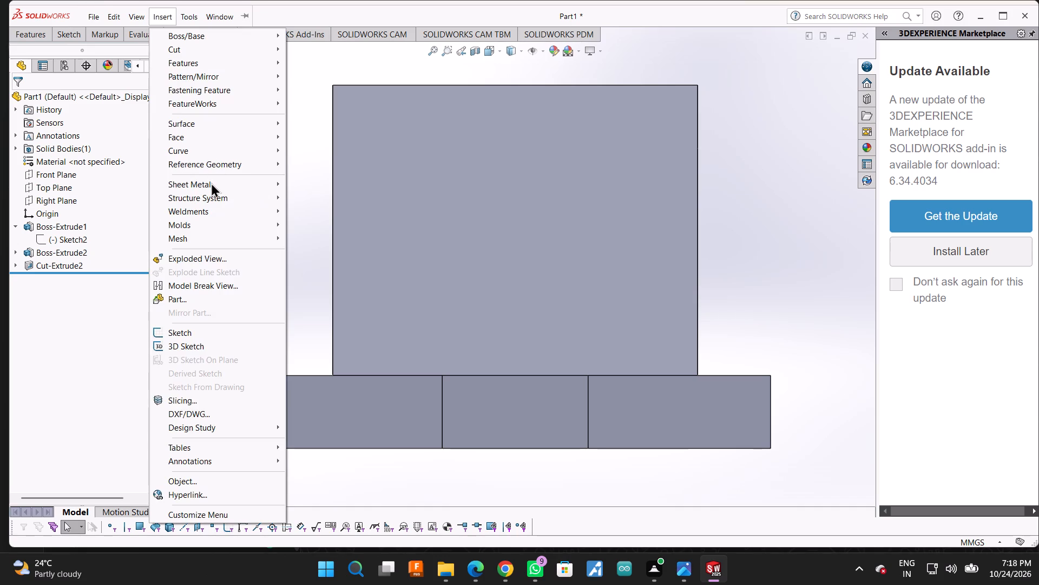
pyautogui.click(213, 170)
pyautogui.click(297, 162)
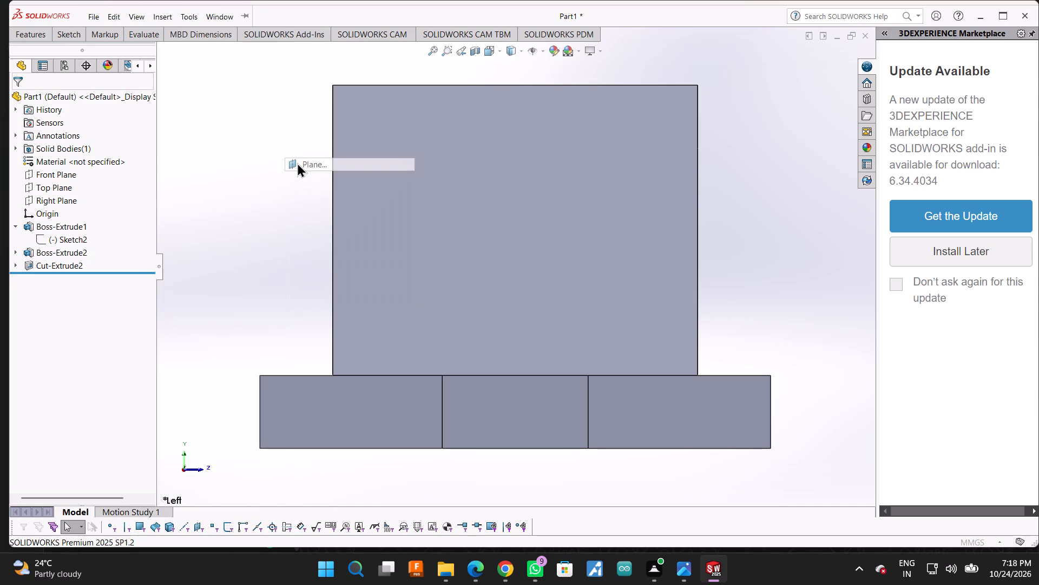
pyautogui.scroll(-1, 223, 183)
pyautogui.moveTo(223, 183); pyautogui.dragTo(223, 183, button='middle')
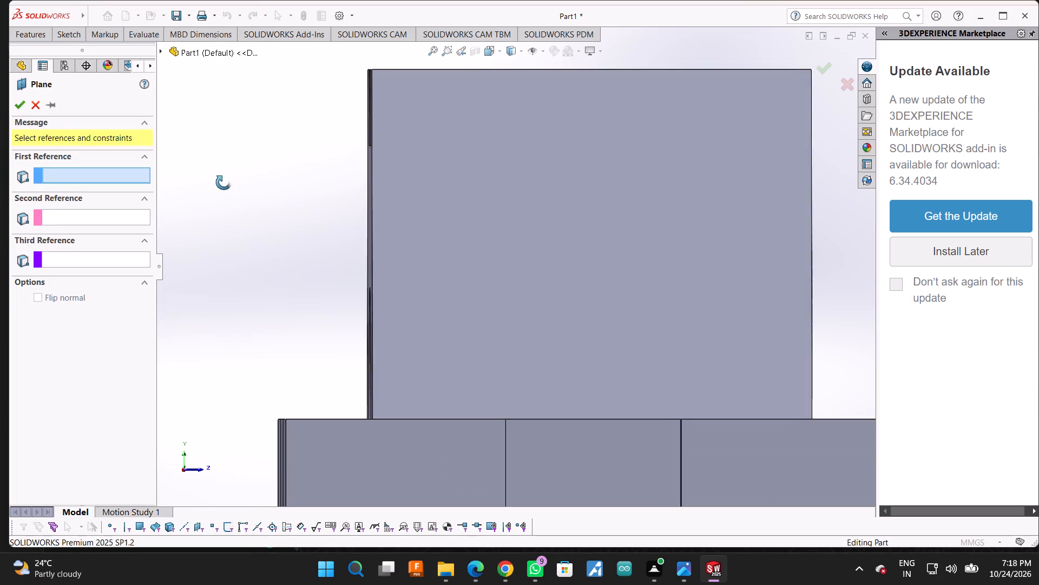
pyautogui.moveTo(223, 183); pyautogui.dragTo(220, 248, button='middle')
pyautogui.scroll(2, 399, 340)
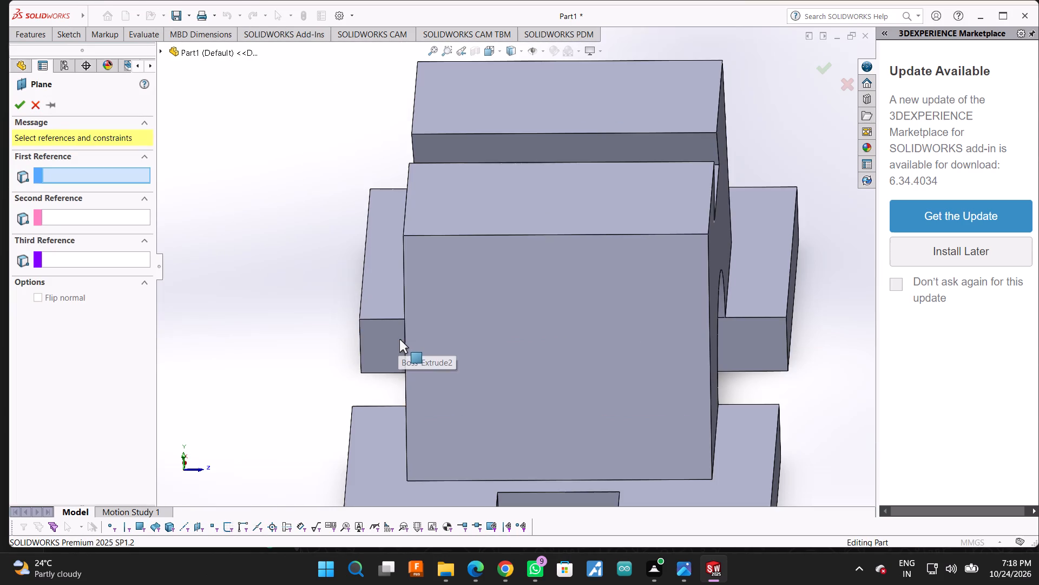
pyautogui.scroll(3, 459, 353)
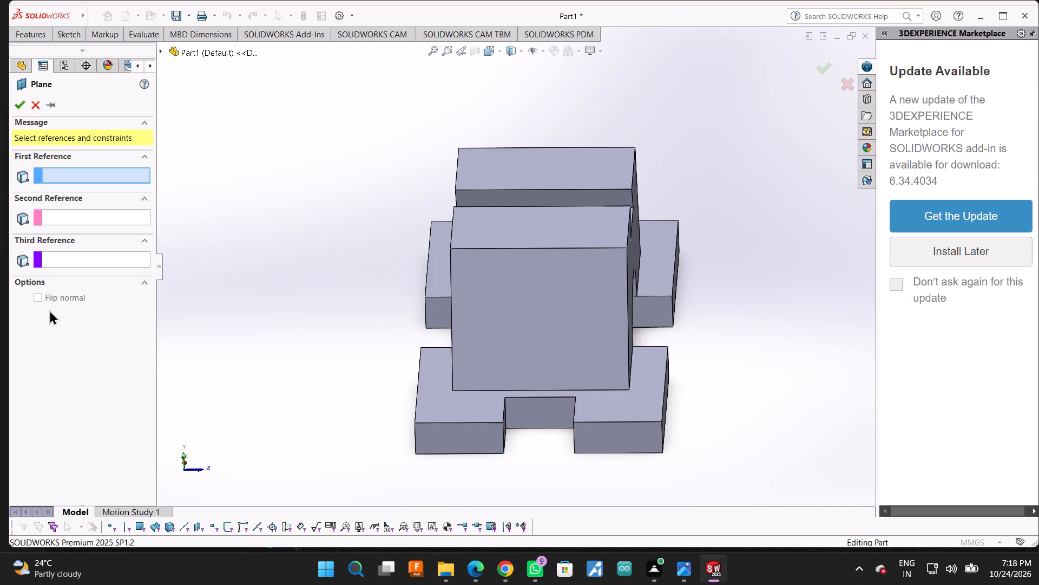
pyautogui.click(176, 52)
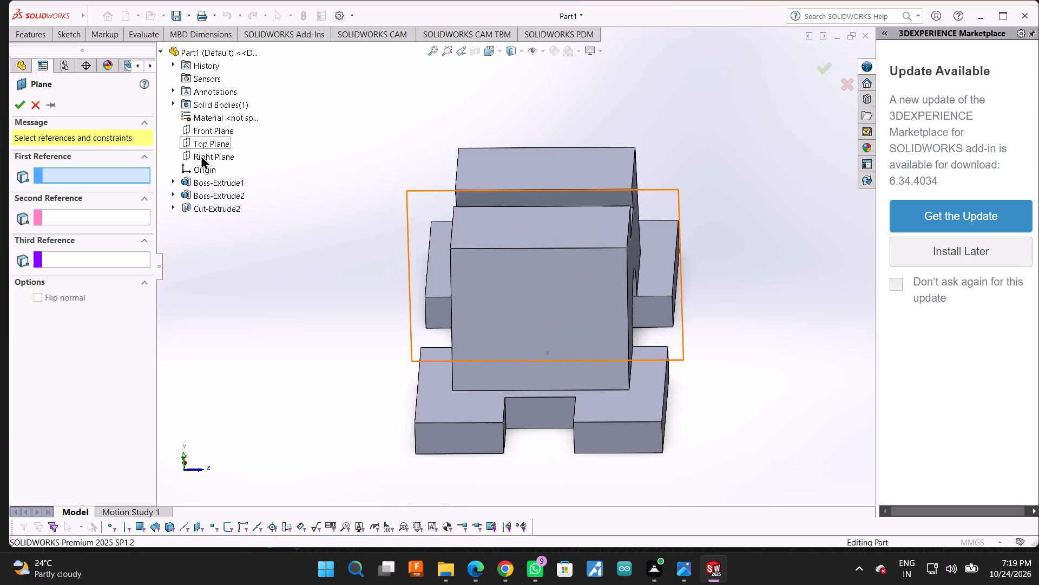
pyautogui.click(201, 155)
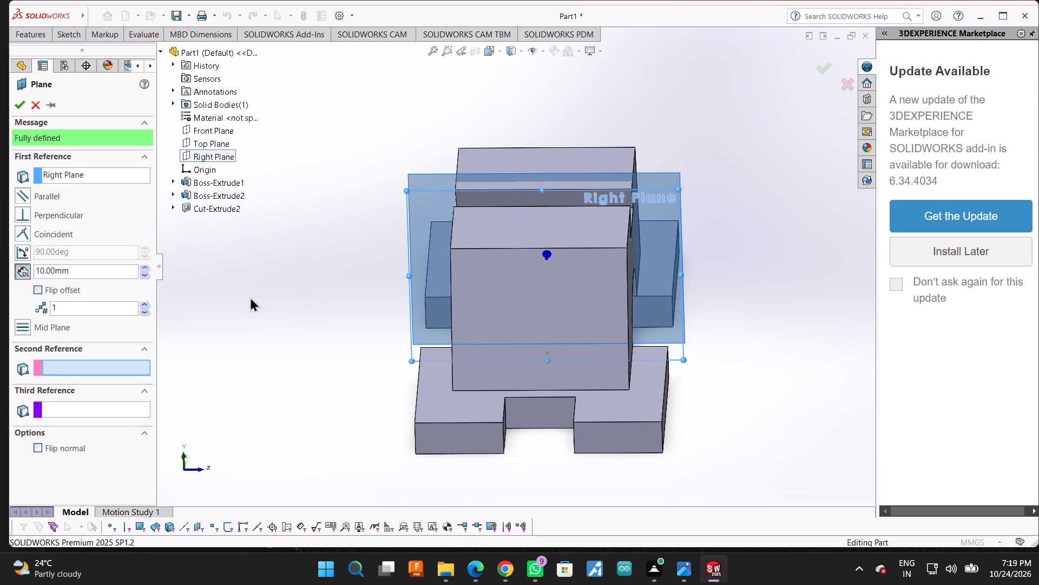
pyautogui.click(44, 271)
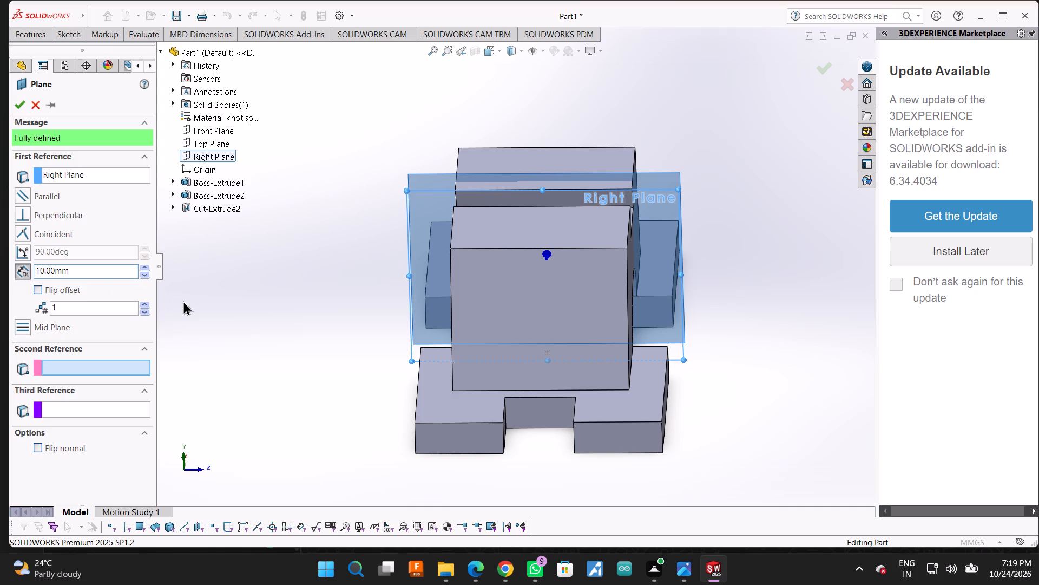
pyautogui.press('BackSpace')
pyautogui.press('BackSpace')
pyautogui.write('45')
pyautogui.click(36, 288)
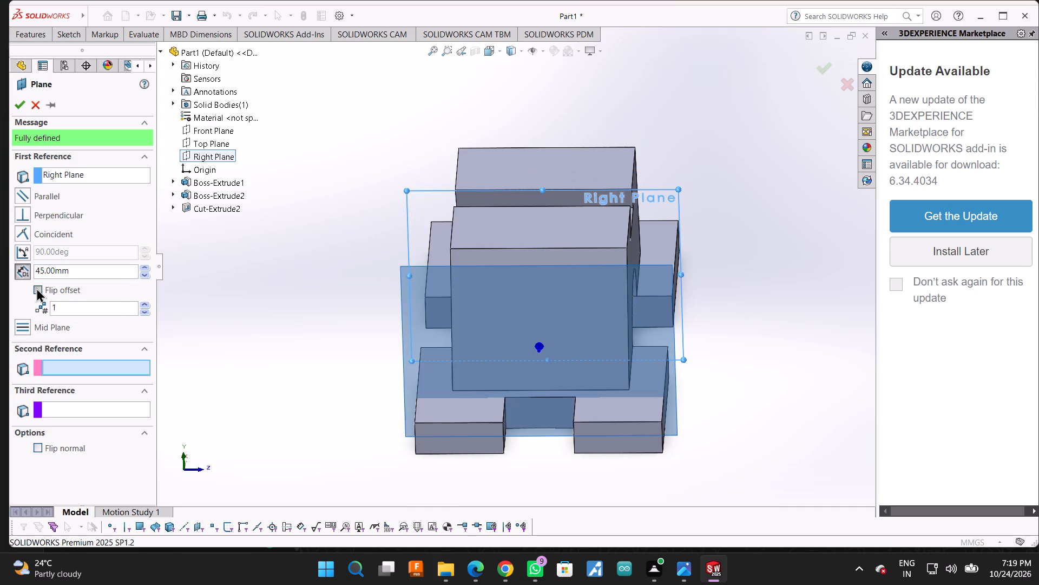
# Examine the offset plane preview from several angles against the base's end slot and the upper block.
pyautogui.moveTo(793, 424); pyautogui.dragTo(772, 470, button='middle')
pyautogui.scroll(-8, 584, 431)
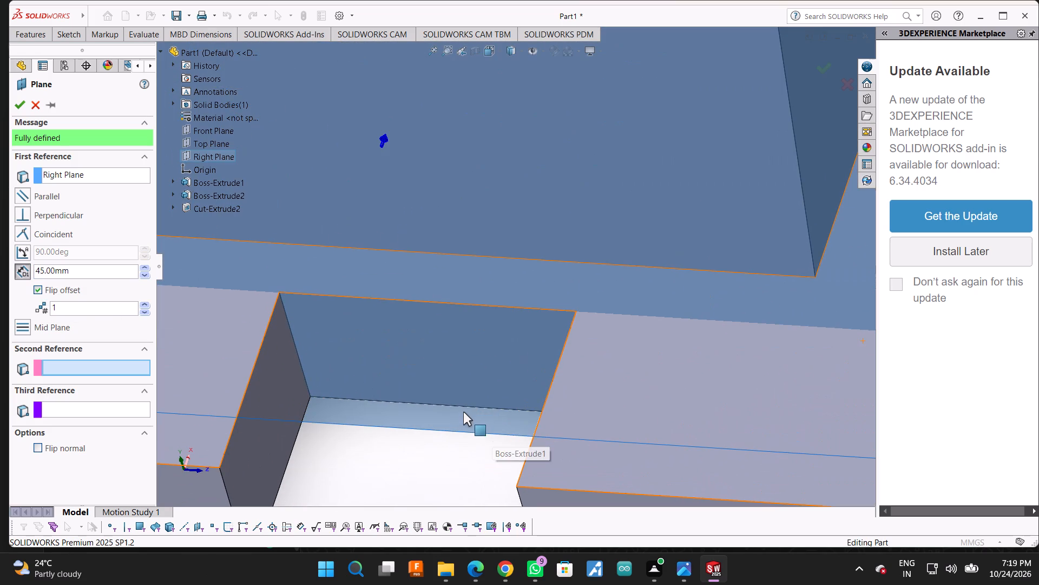
pyautogui.scroll(7, 475, 417)
pyautogui.moveTo(689, 416); pyautogui.dragTo(697, 413, button='middle')
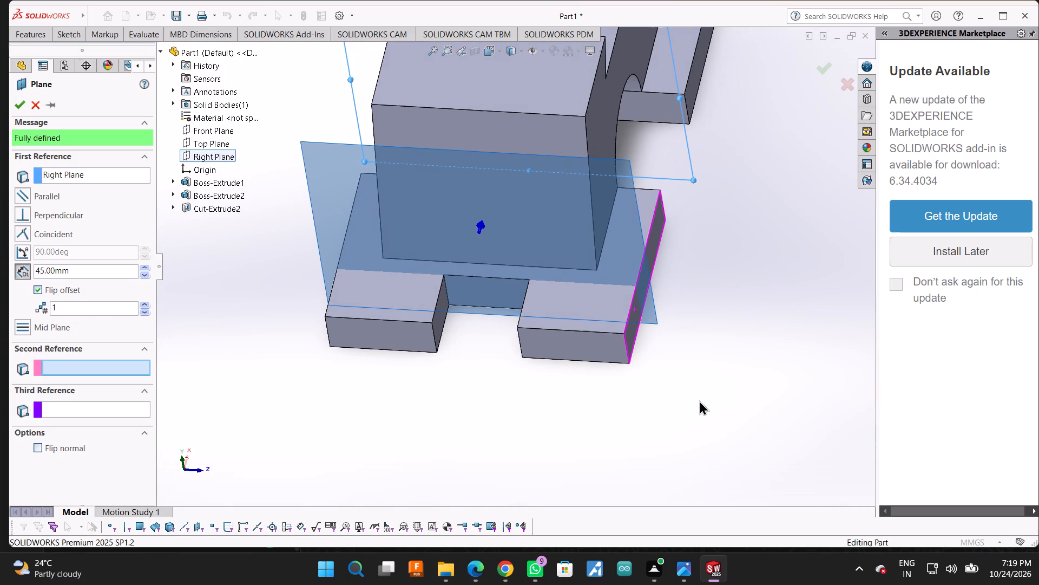
pyautogui.moveTo(725, 265); pyautogui.dragTo(686, 303, button='middle')
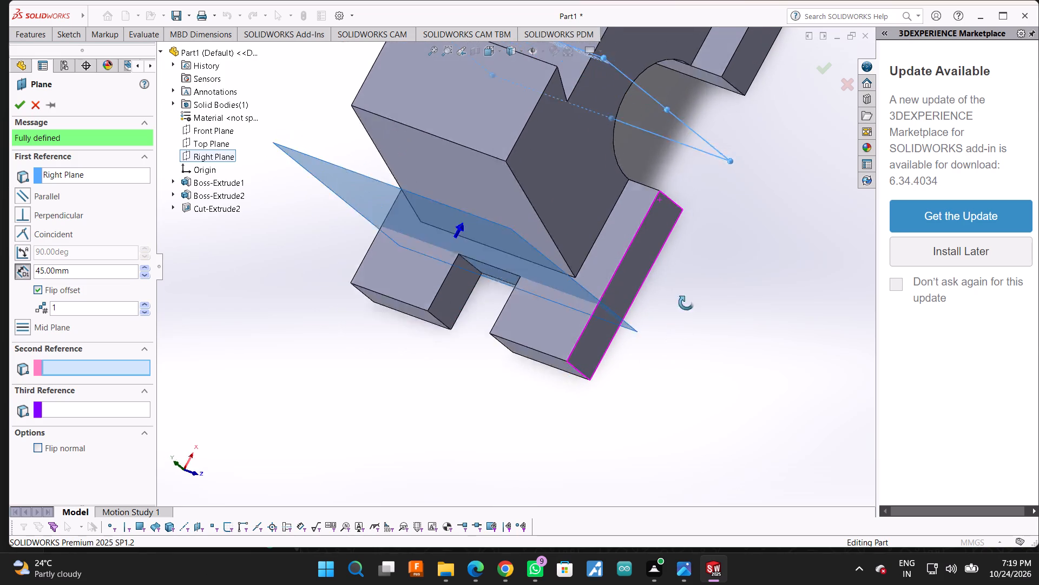
pyautogui.moveTo(686, 303); pyautogui.dragTo(731, 219, button='middle')
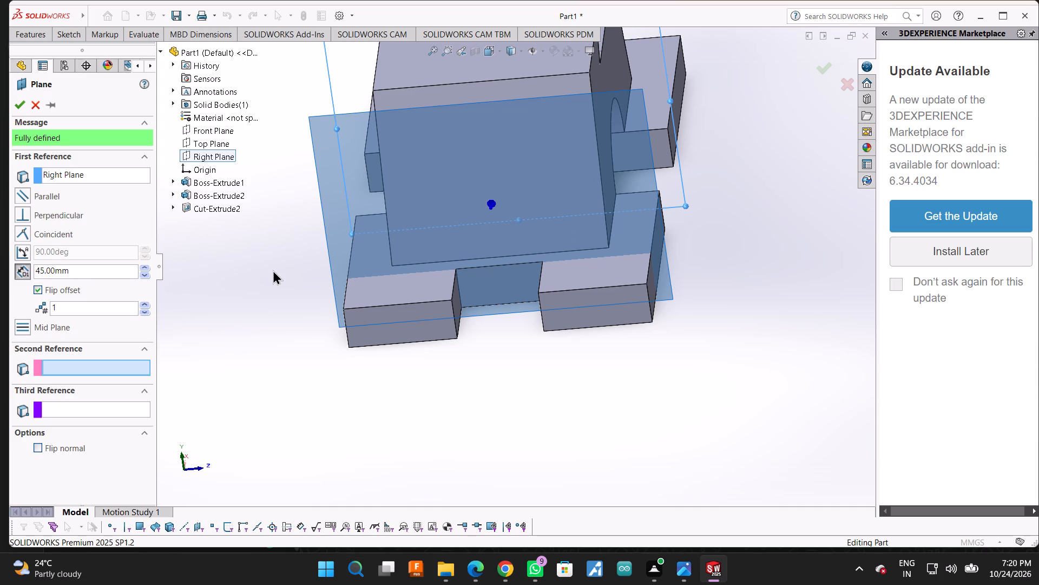
pyautogui.scroll(5, 413, 305)
pyautogui.scroll(-2, 423, 311)
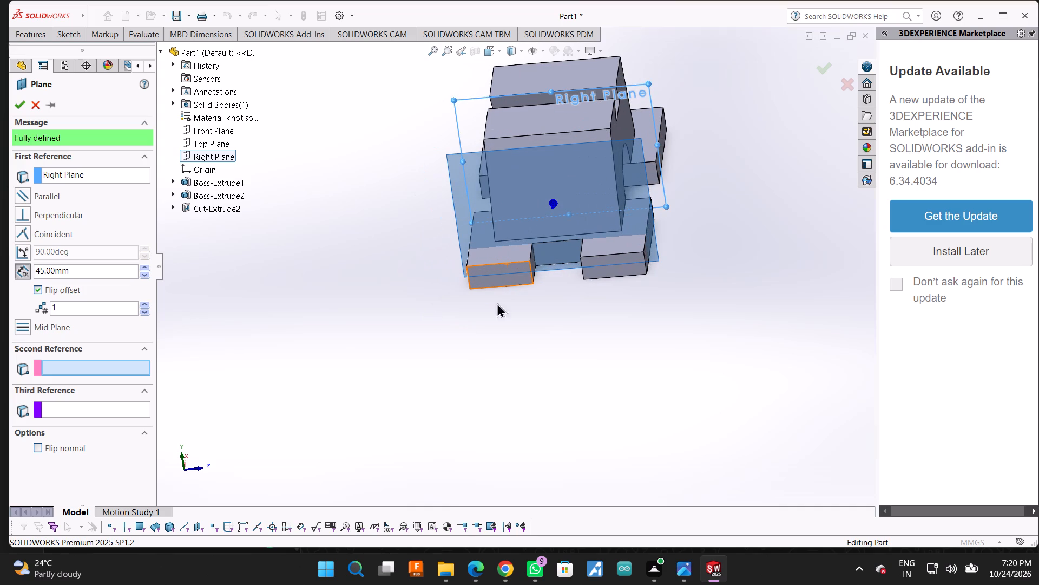
pyautogui.moveTo(708, 204); pyautogui.dragTo(624, 328, button='middle')
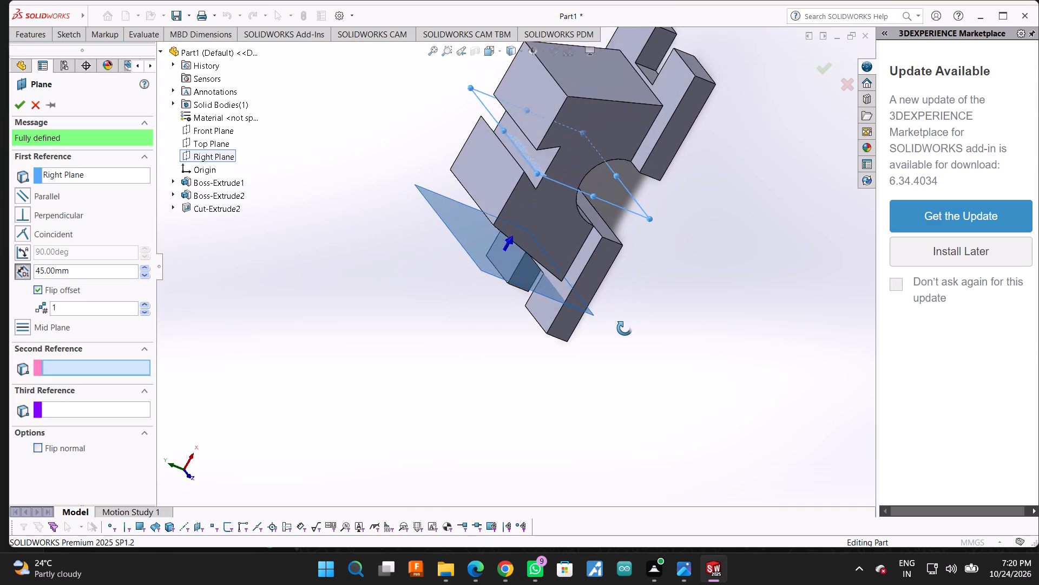
pyautogui.moveTo(624, 328); pyautogui.dragTo(648, 272, button='middle')
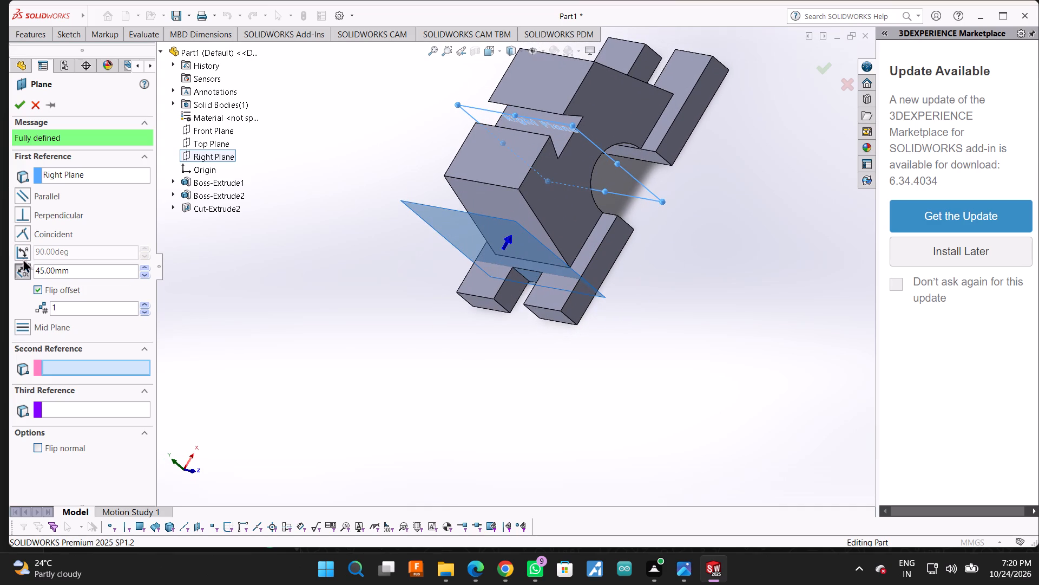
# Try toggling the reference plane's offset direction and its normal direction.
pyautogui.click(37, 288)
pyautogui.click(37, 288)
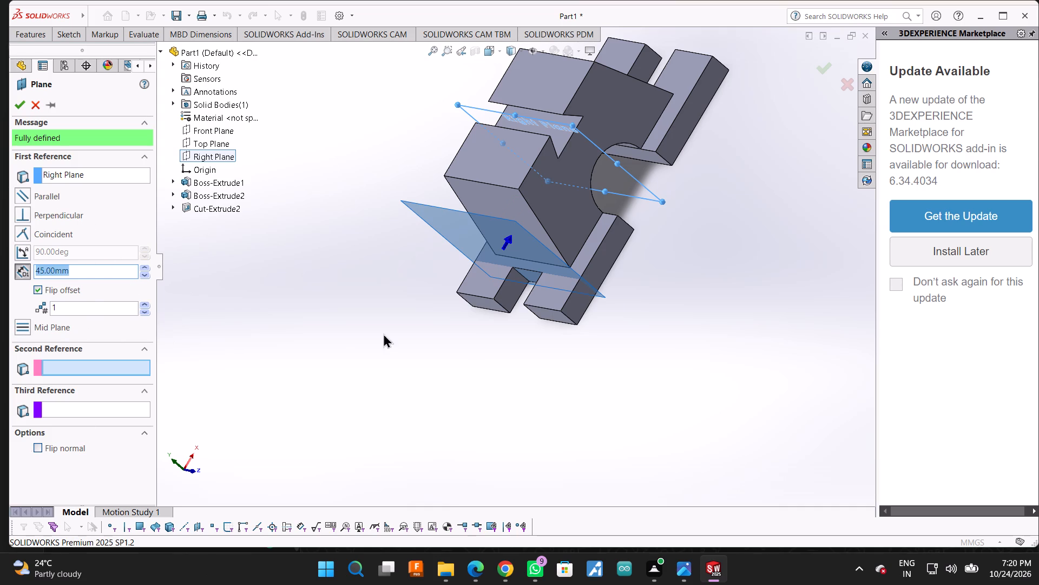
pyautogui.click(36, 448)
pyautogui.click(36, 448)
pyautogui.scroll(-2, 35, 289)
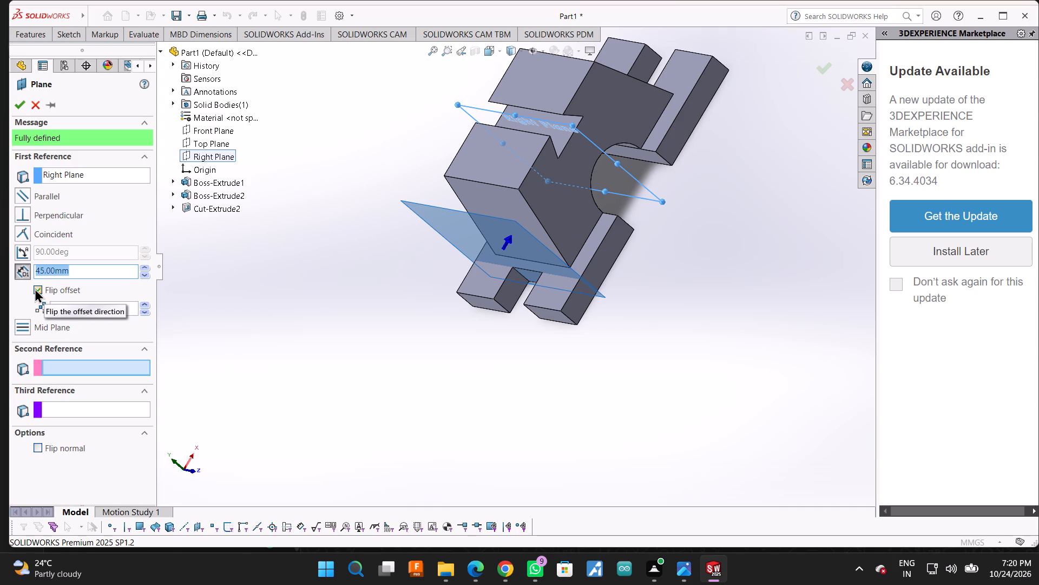
# Set the reference plane's offset from the Right Plane to 44 mm and create the plane.
pyautogui.click(44, 269)
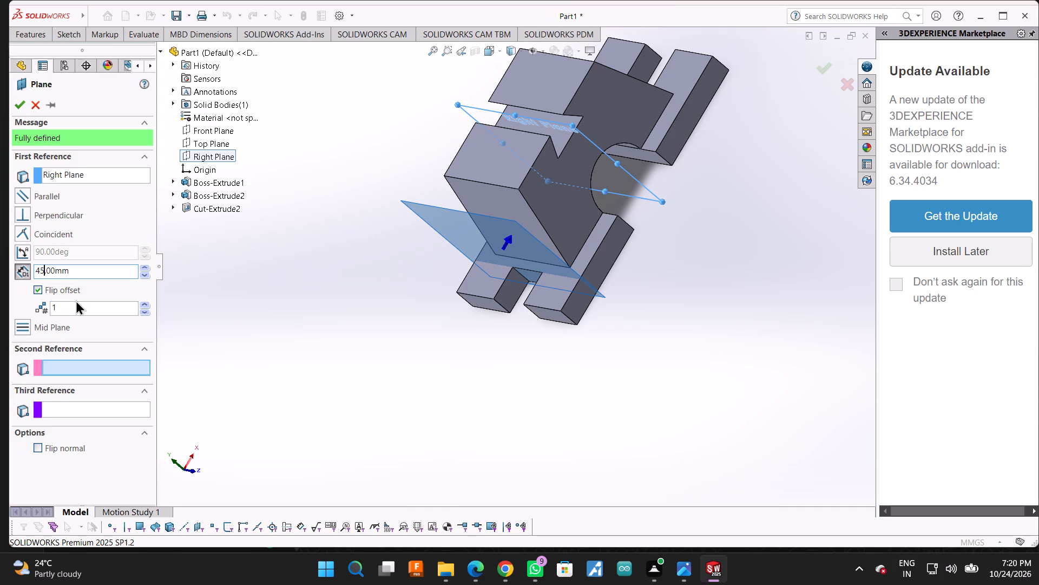
pyautogui.press('BackSpace')
pyautogui.press('4')
pyautogui.click(18, 110)
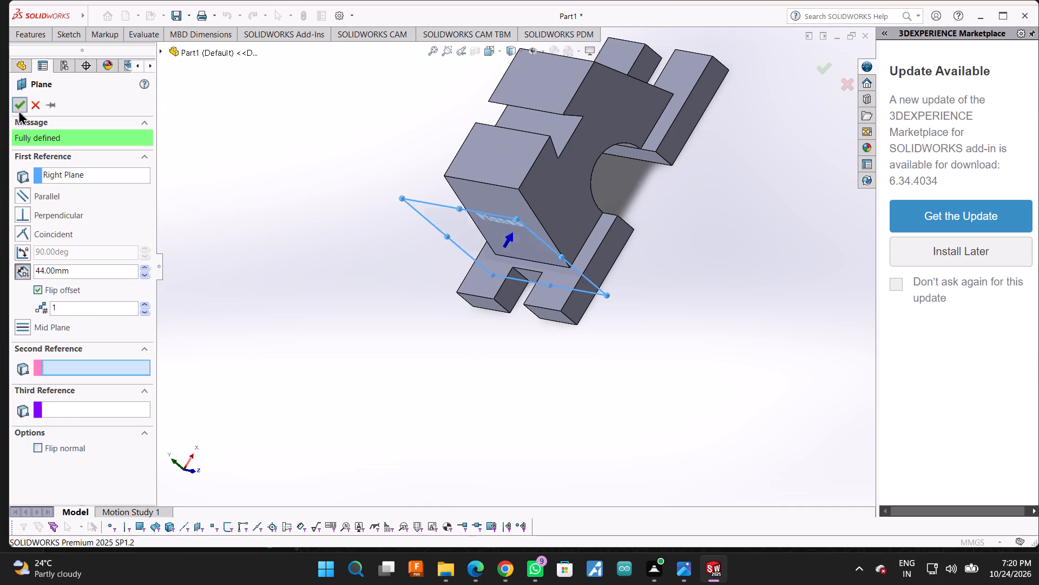
# View the part square-on to the new offset plane, close up on the base's central slot.
pyautogui.scroll(-3, 437, 295)
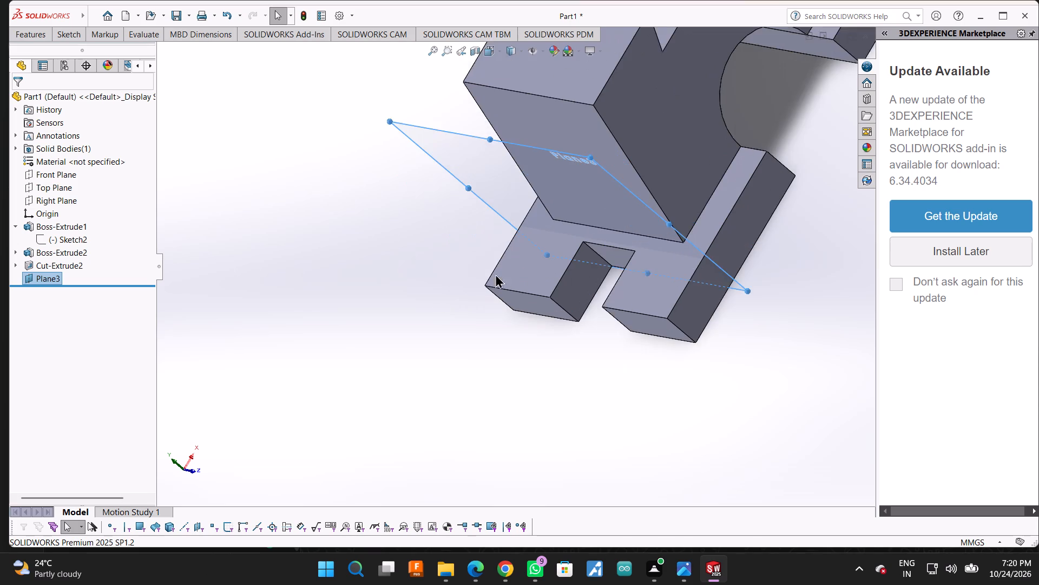
pyautogui.scroll(-5, 495, 274)
pyautogui.scroll(3, 379, 232)
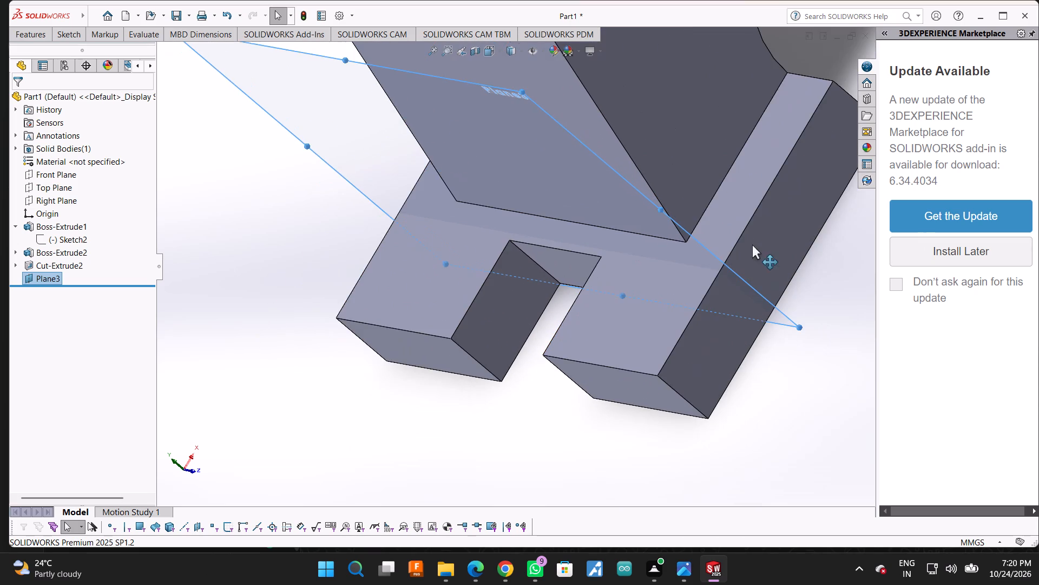
pyautogui.moveTo(756, 245); pyautogui.dragTo(765, 250, button='middle')
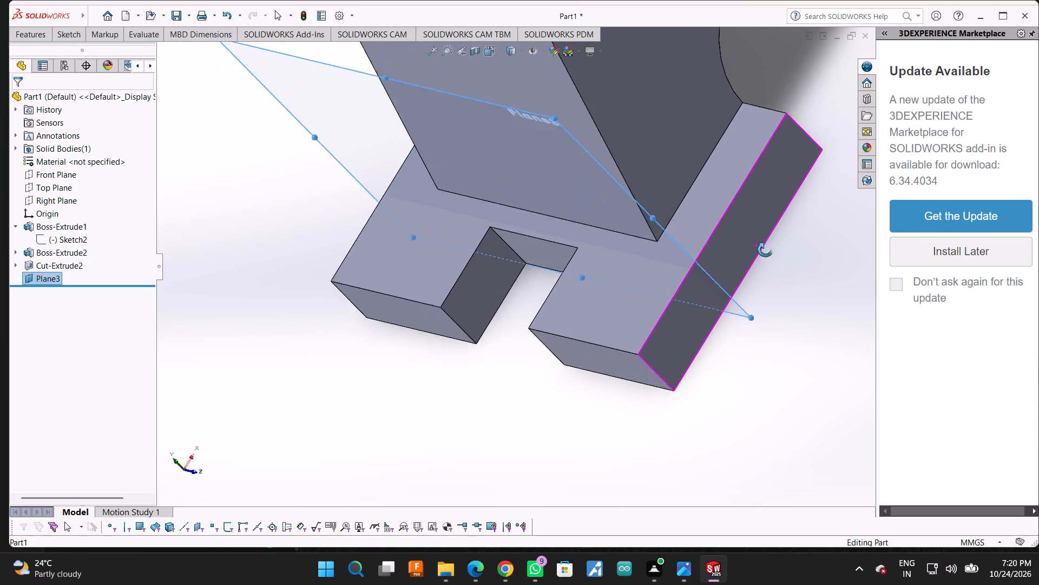
pyautogui.moveTo(765, 250); pyautogui.dragTo(799, 185, button='middle')
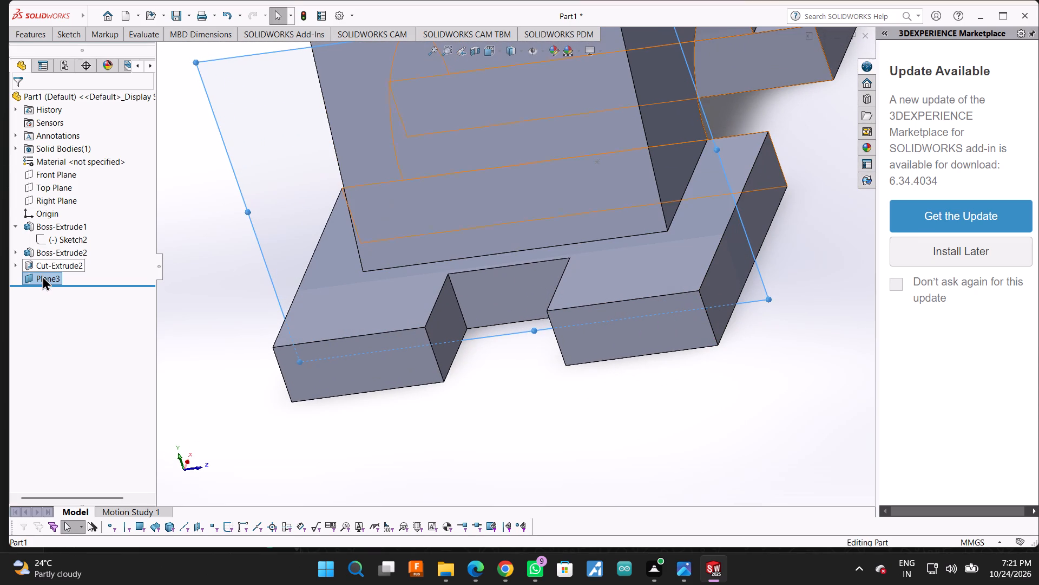
pyautogui.click(42, 276)
pyautogui.click(68, 275)
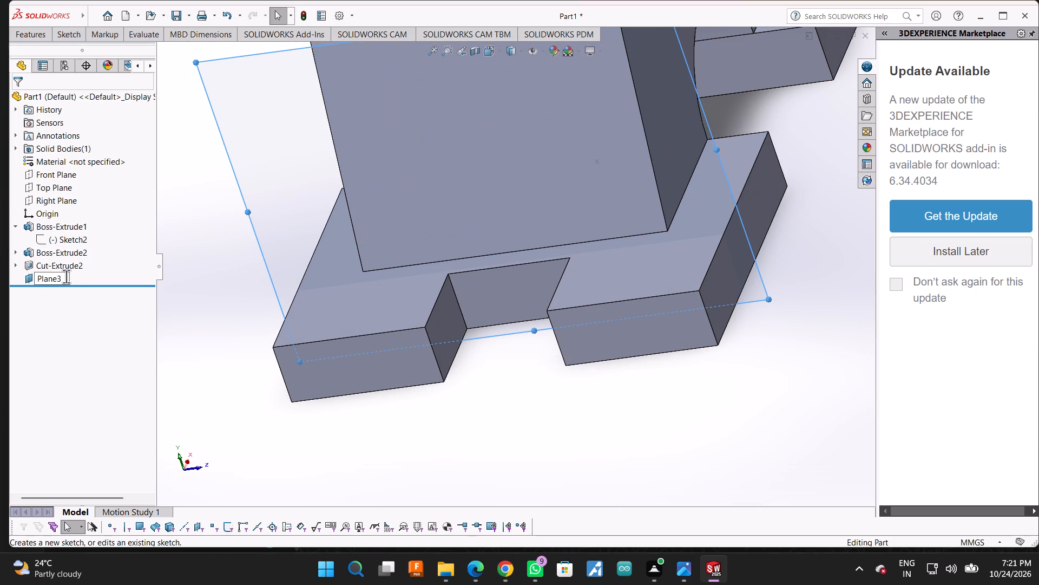
pyautogui.click(66, 276)
pyautogui.click(51, 278)
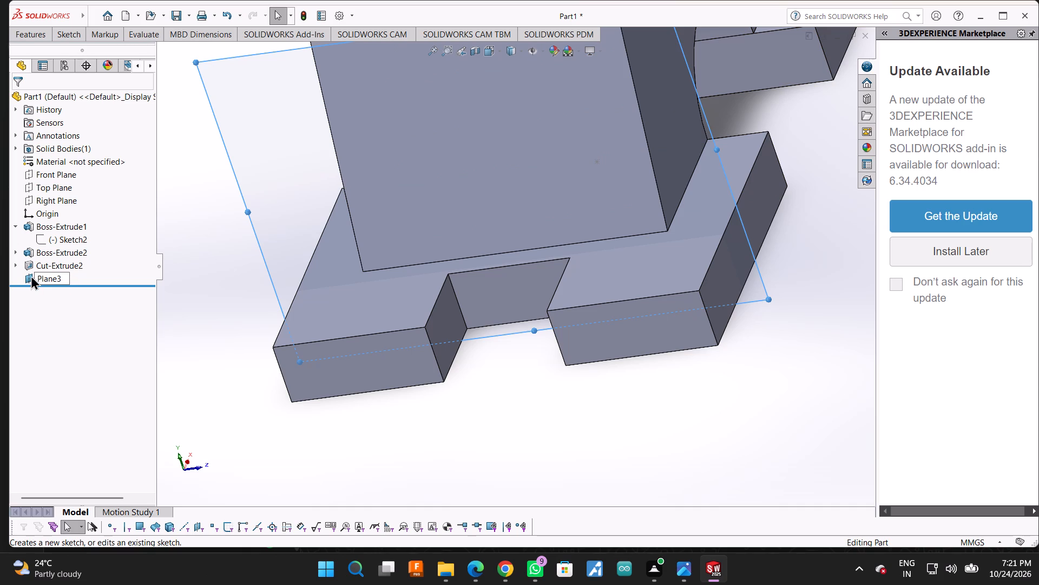
pyautogui.click(31, 275)
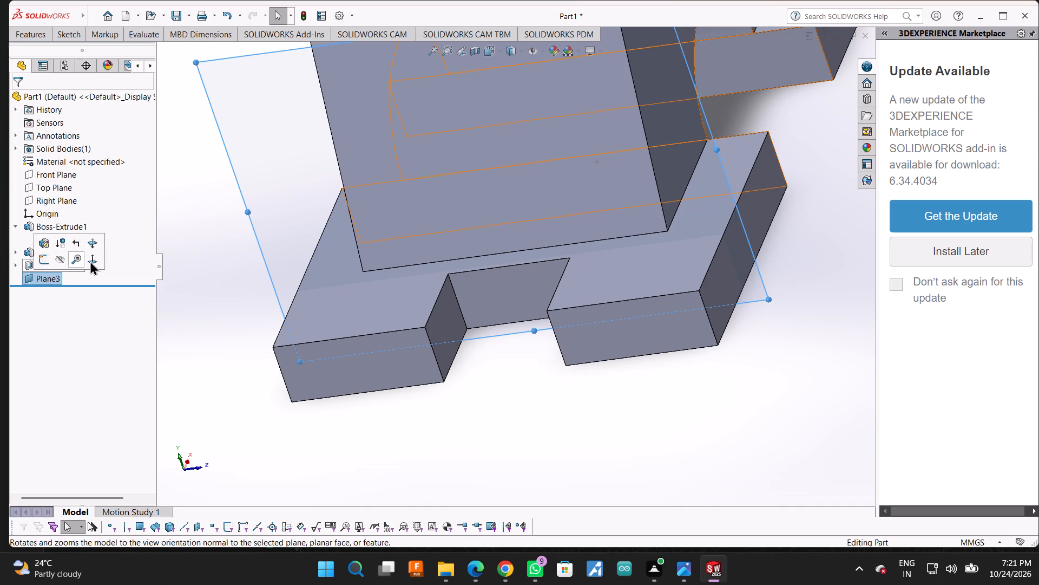
pyautogui.click(90, 261)
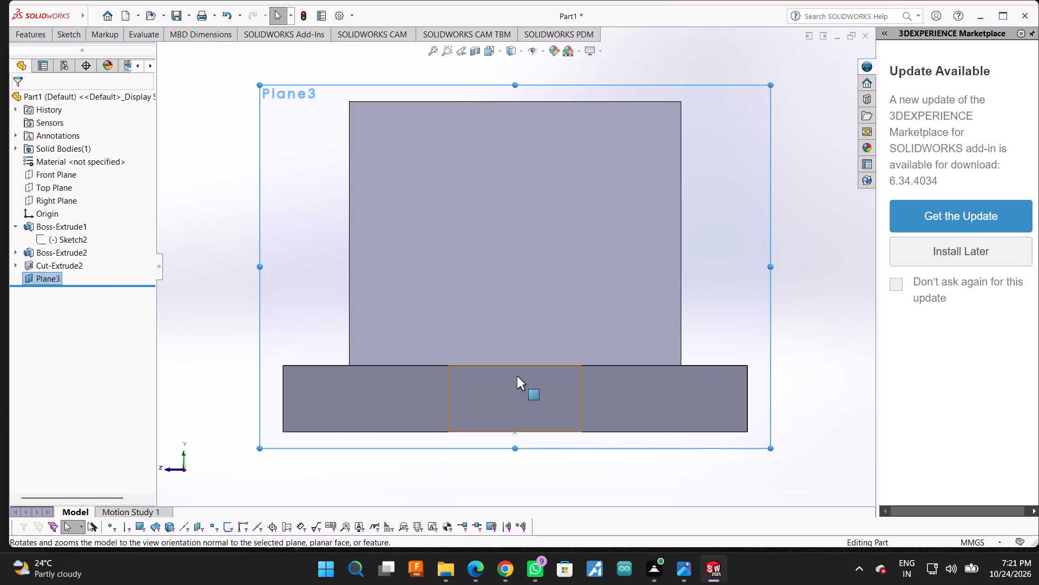
pyautogui.scroll(-3, 550, 378)
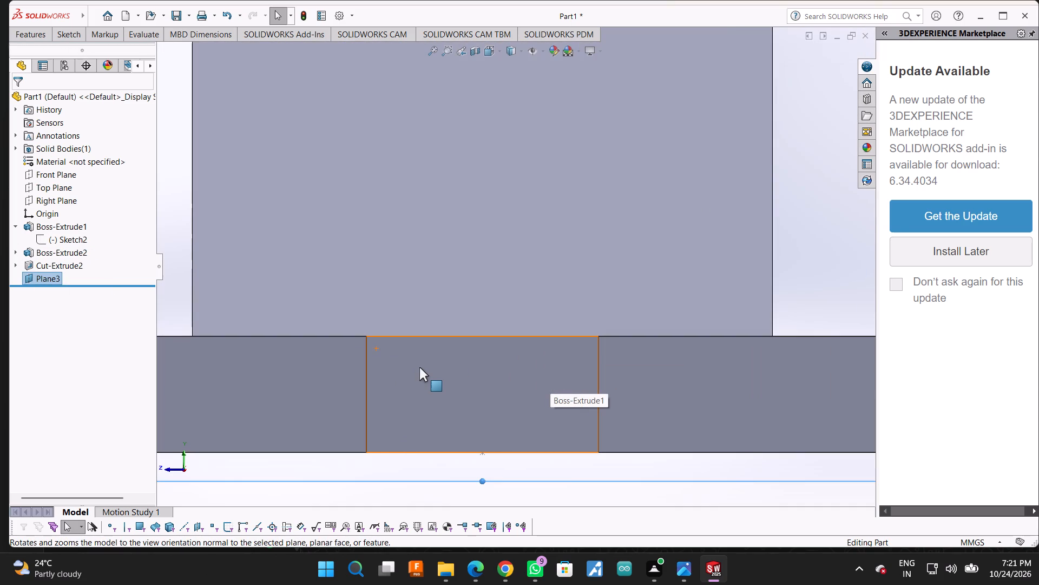
# Sketch a closed 20 by 10 mm rectangle of lines on the 44 mm offset plane, tracing the outline of the base's central slot.
pyautogui.scroll(1, 436, 366)
pyautogui.click(67, 34)
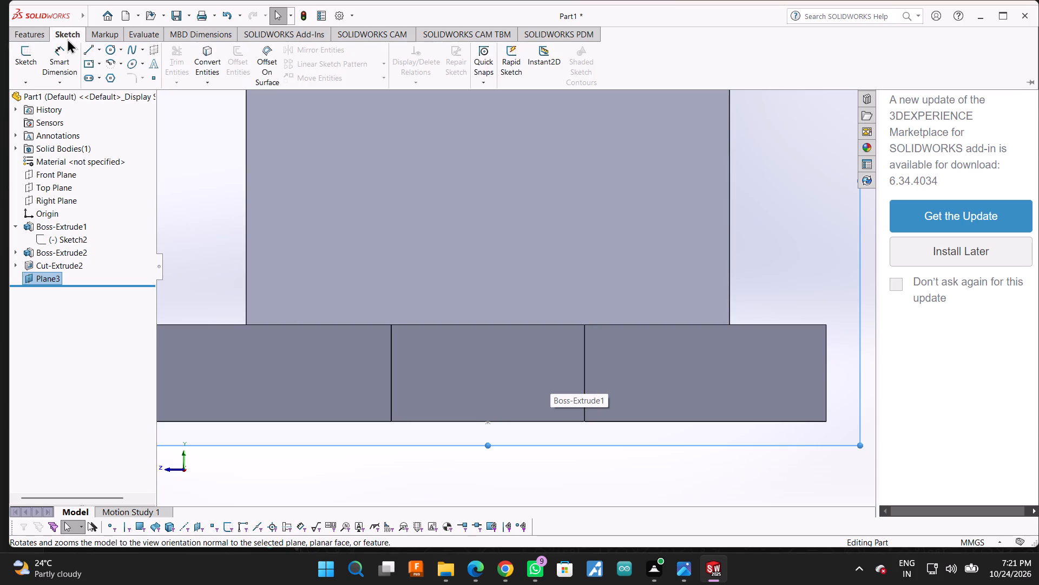
pyautogui.click(84, 48)
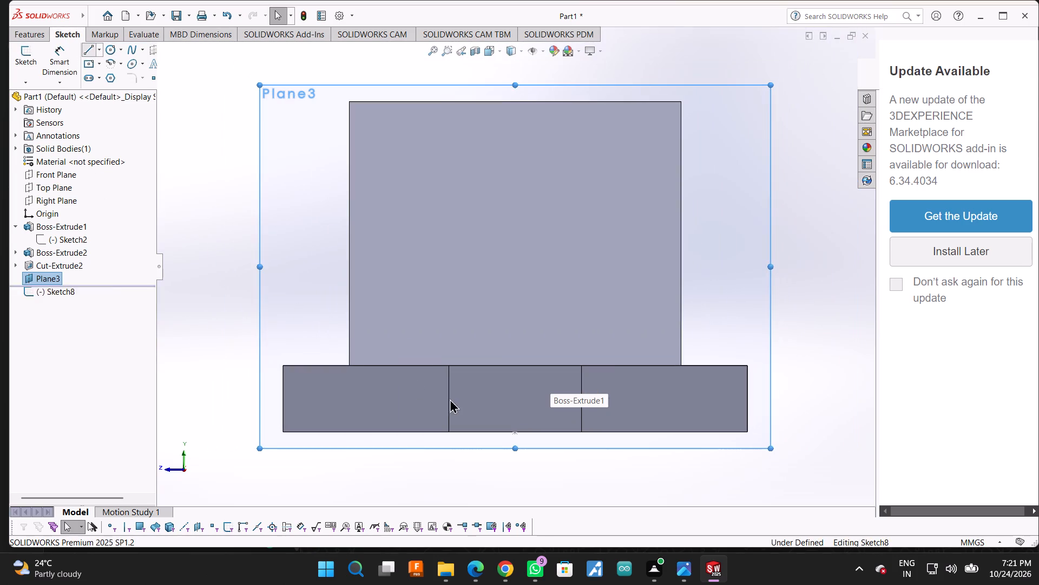
pyautogui.scroll(-4, 500, 383)
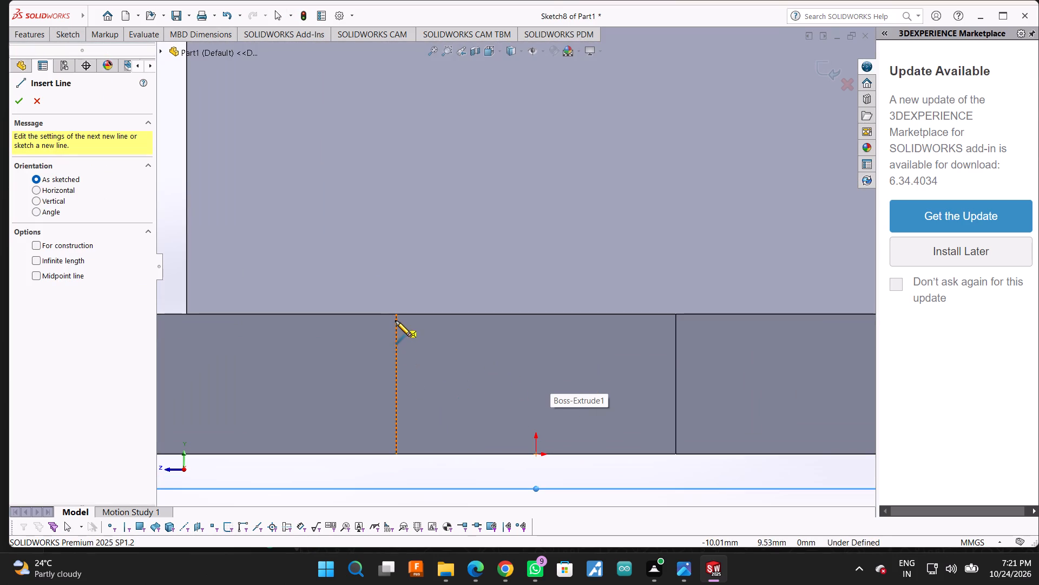
pyautogui.click(396, 316)
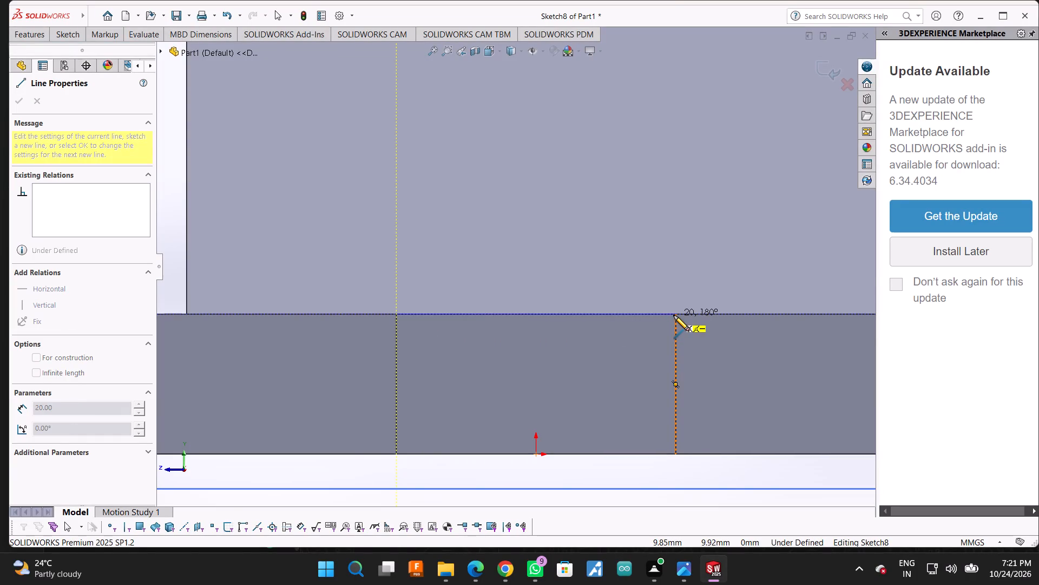
pyautogui.click(674, 314)
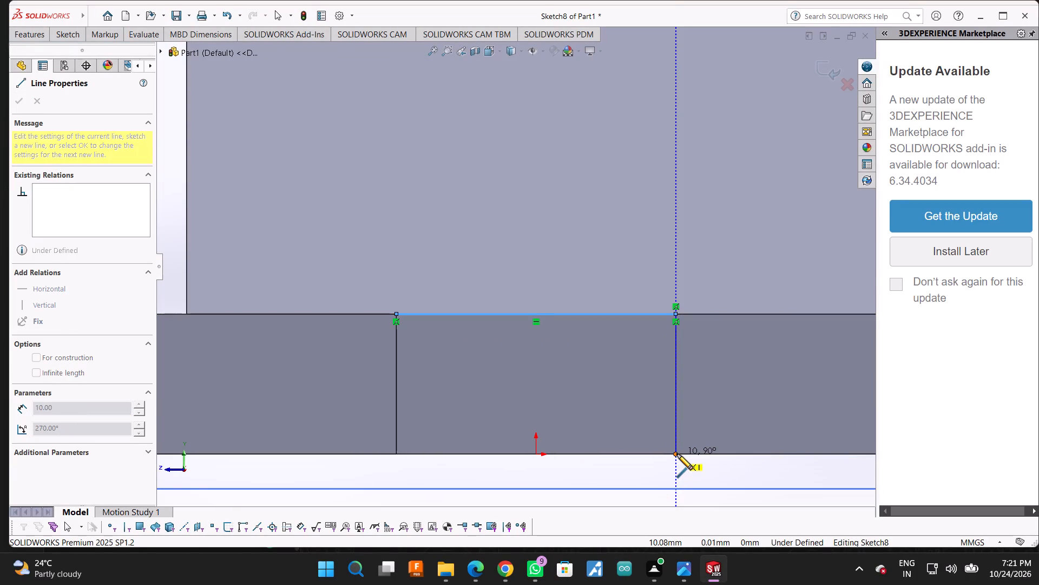
pyautogui.click(677, 454)
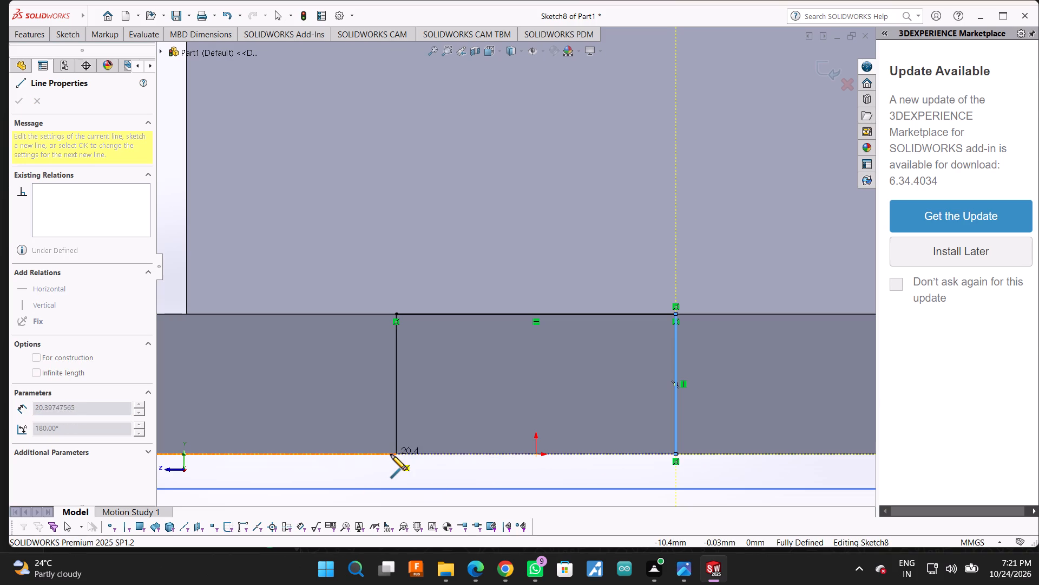
pyautogui.click(394, 454)
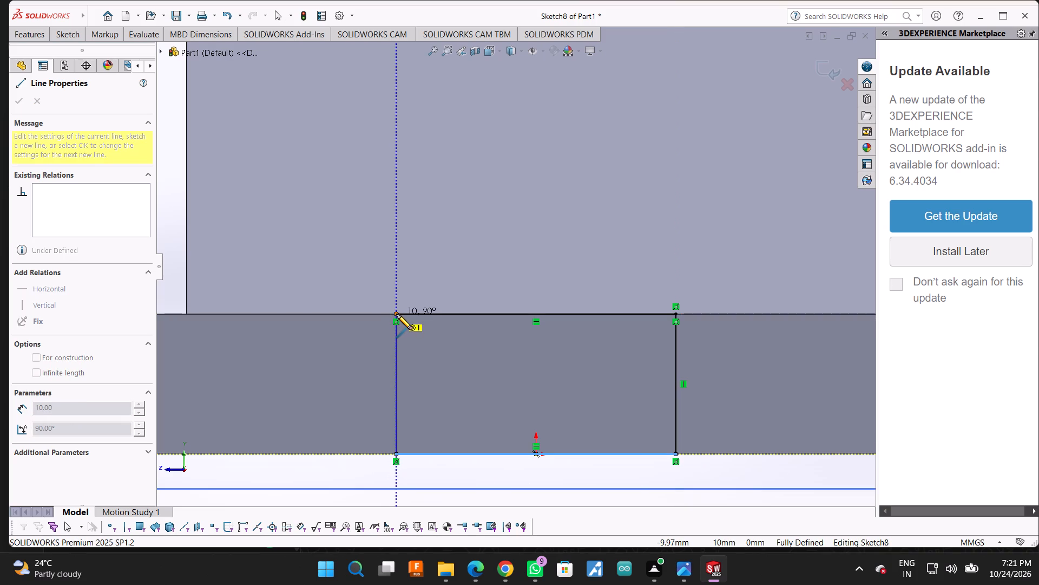
pyautogui.click(397, 314)
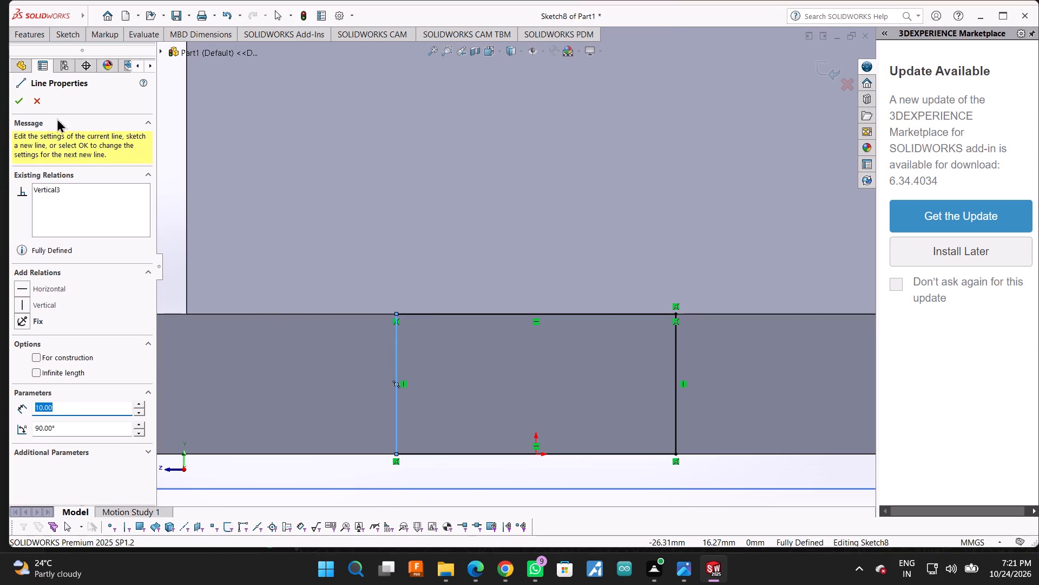
pyautogui.click(17, 104)
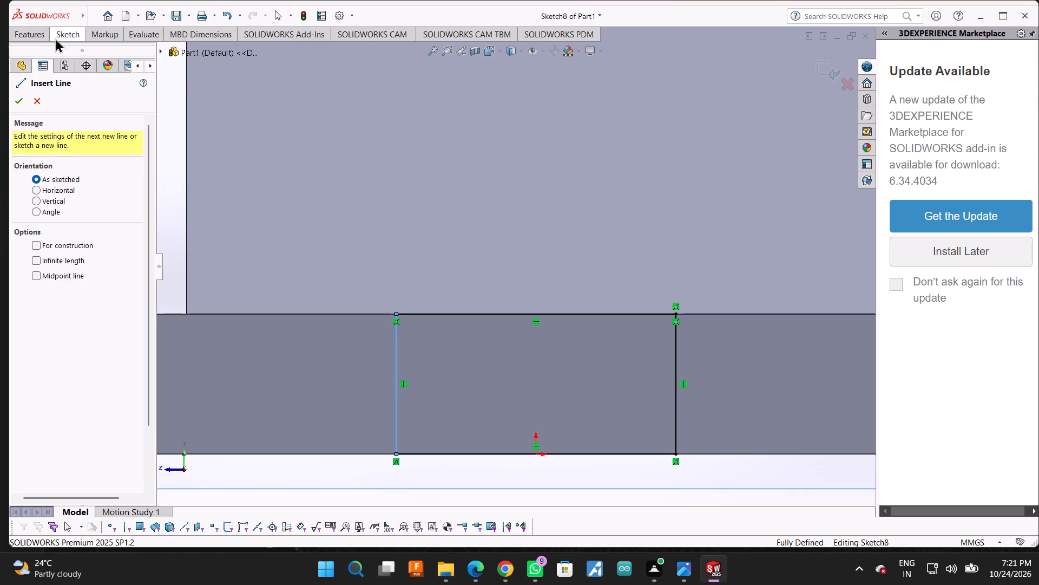
# Start a blind boss extrude of the rectangle in the reversed direction, with a depth of 3 mm.
pyautogui.click(56, 38)
pyautogui.click(31, 31)
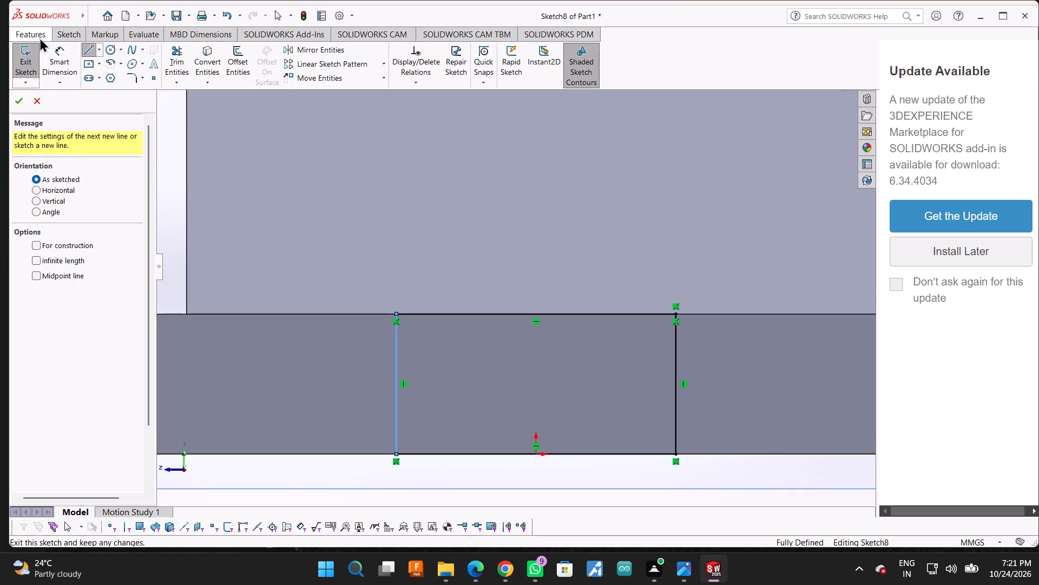
pyautogui.click(34, 51)
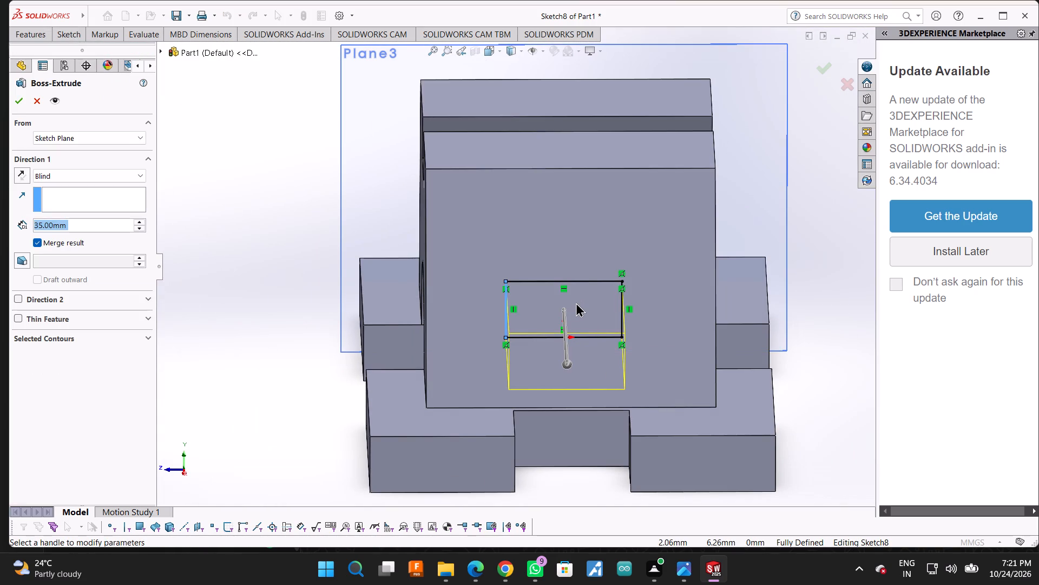
pyautogui.moveTo(564, 365); pyautogui.dragTo(568, 263)
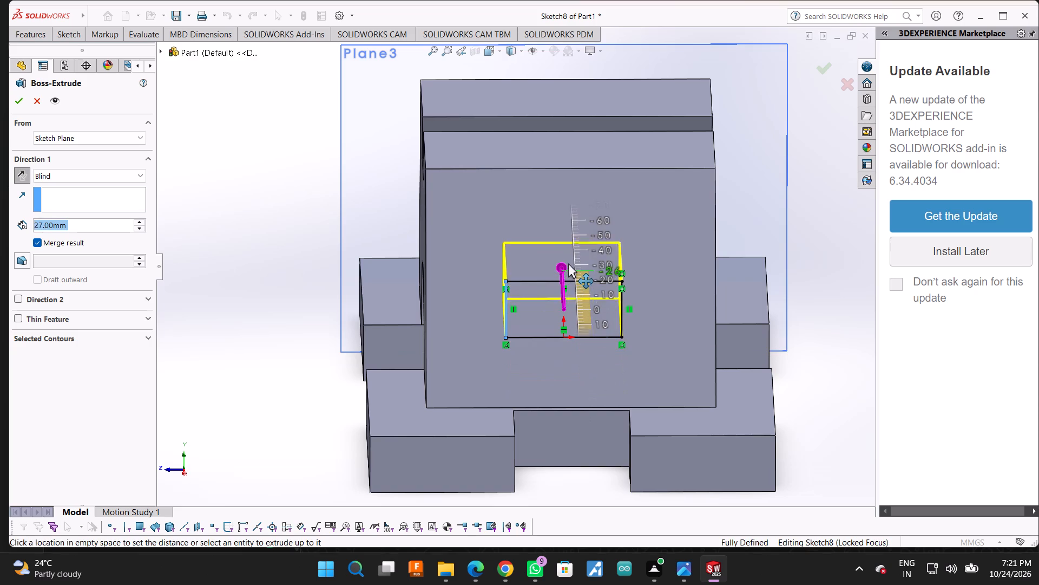
pyautogui.moveTo(568, 263); pyautogui.dragTo(567, 266)
pyautogui.click(41, 222)
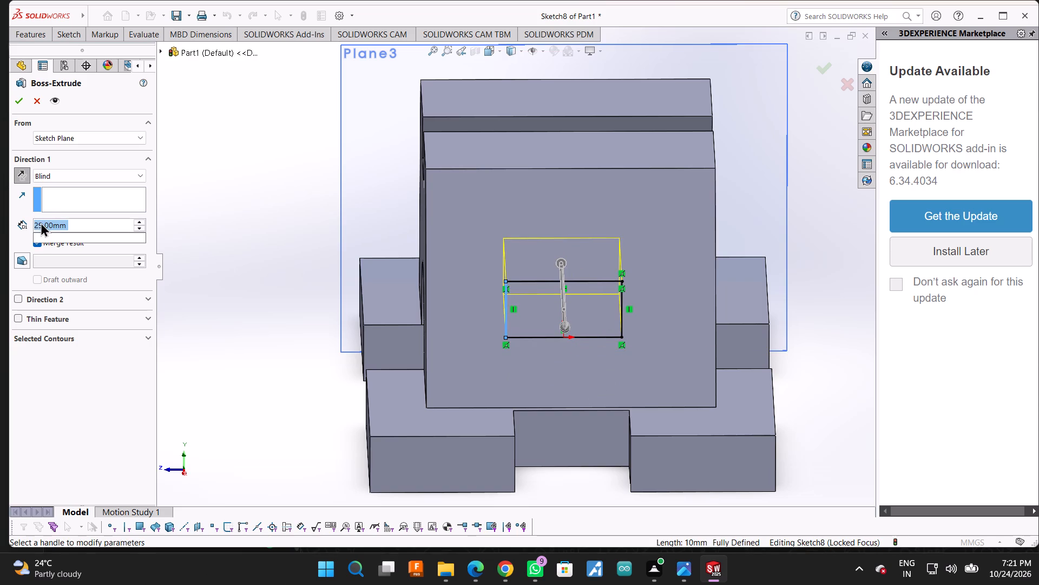
pyautogui.press('Right')
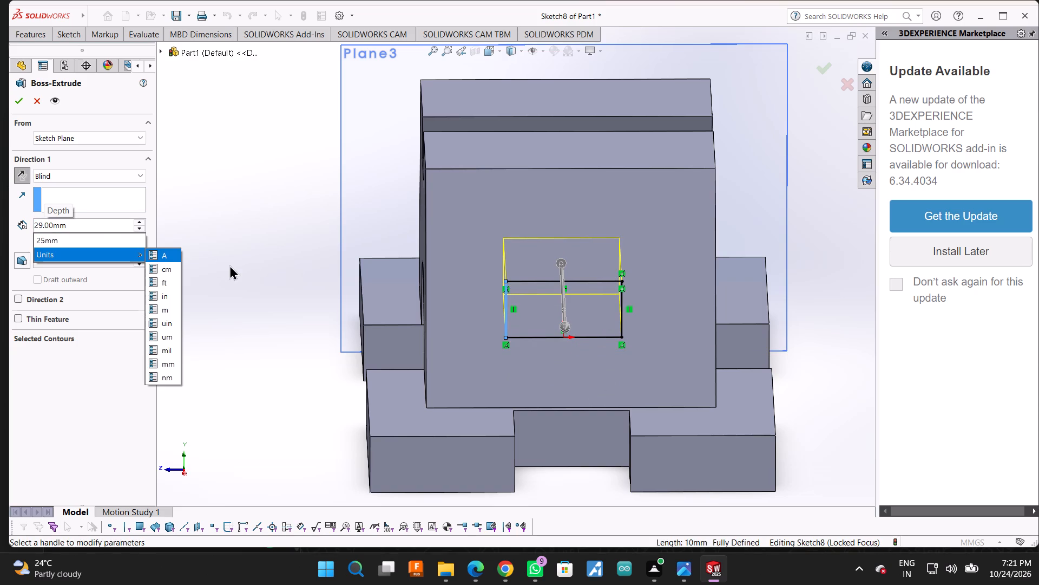
pyautogui.press('Right')
pyautogui.press('Right')
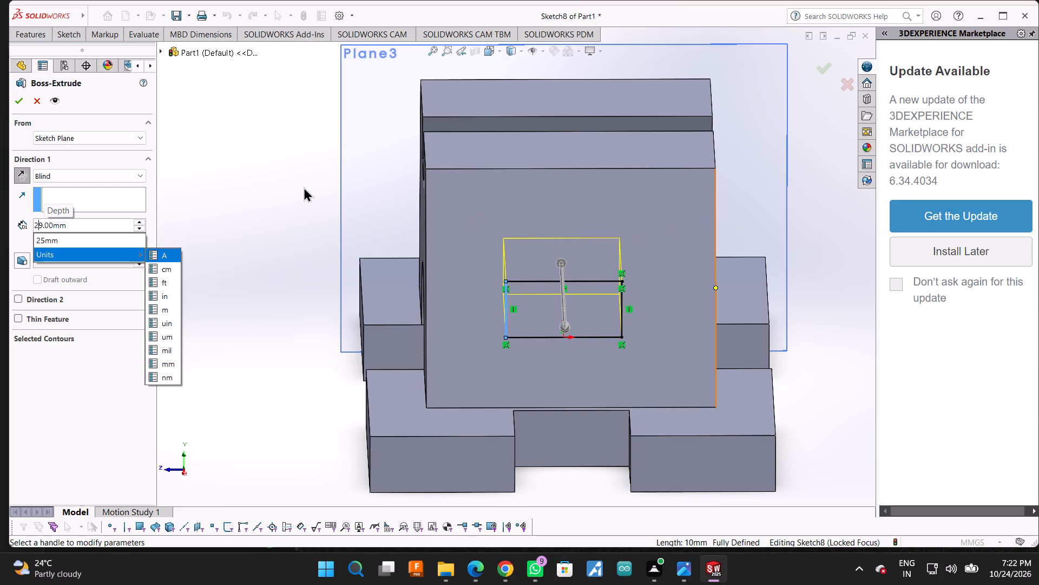
pyautogui.press('Right')
pyautogui.press('Right')
pyautogui.press('Right')
pyautogui.press('Right')
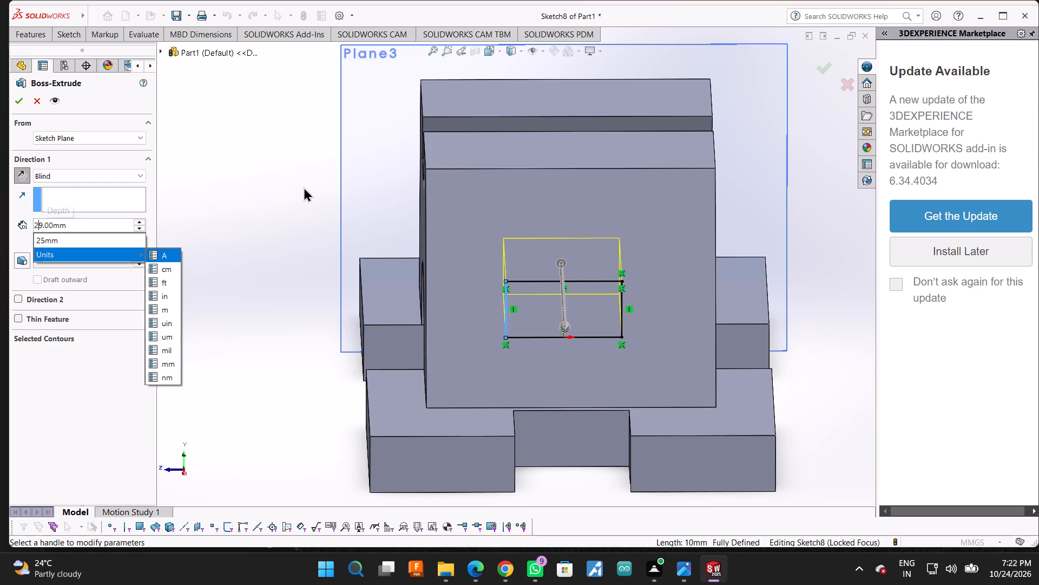
pyautogui.press('Right')
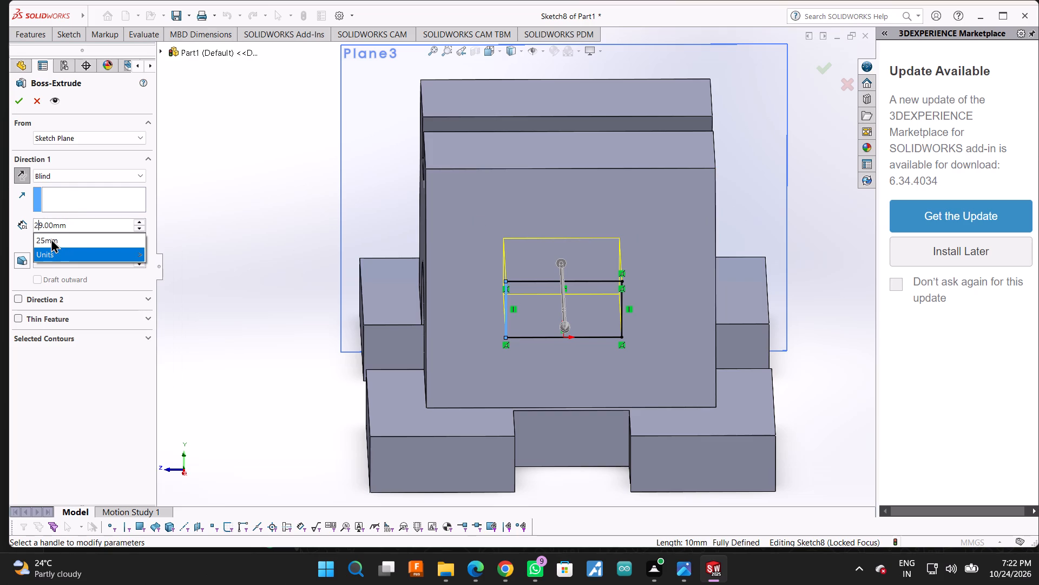
pyautogui.click(43, 226)
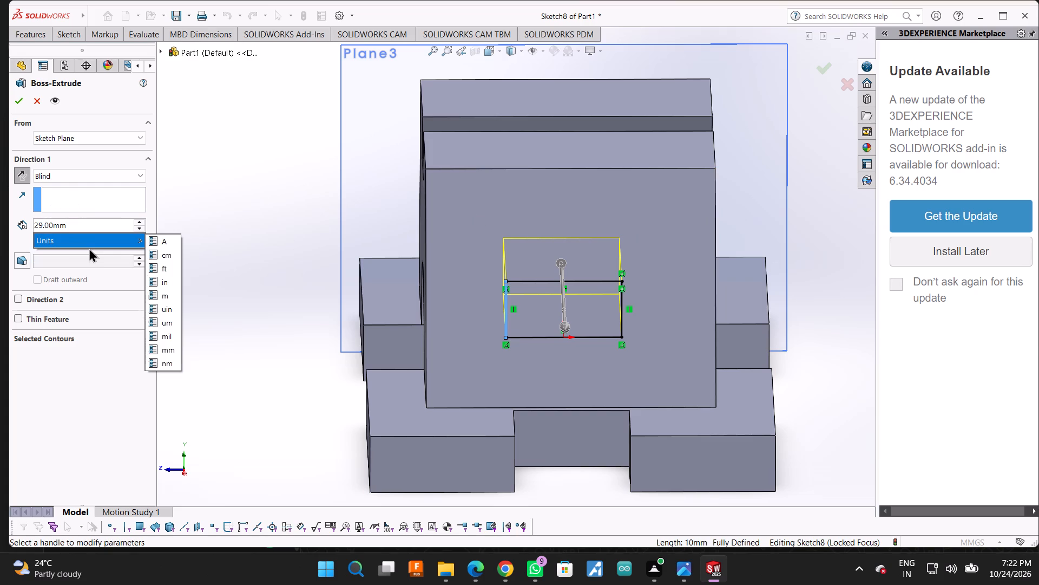
pyautogui.press('BackSpace')
pyautogui.press('BackSpace')
pyautogui.press('3')
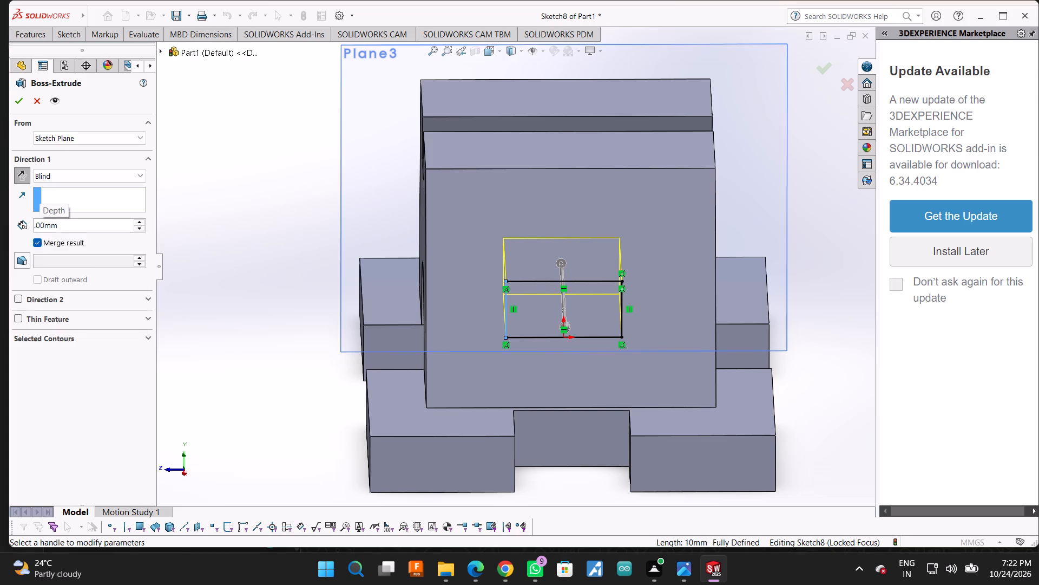
# Add a second blind direction to the extrude, 2 mm deep on the opposite side of the sketch plane.
pyautogui.moveTo(205, 155); pyautogui.dragTo(210, 301, button='middle')
pyautogui.scroll(-1, 206, 165)
pyautogui.scroll(4, 252, 324)
pyautogui.moveTo(380, 0); pyautogui.dragTo(382, 1, button='middle')
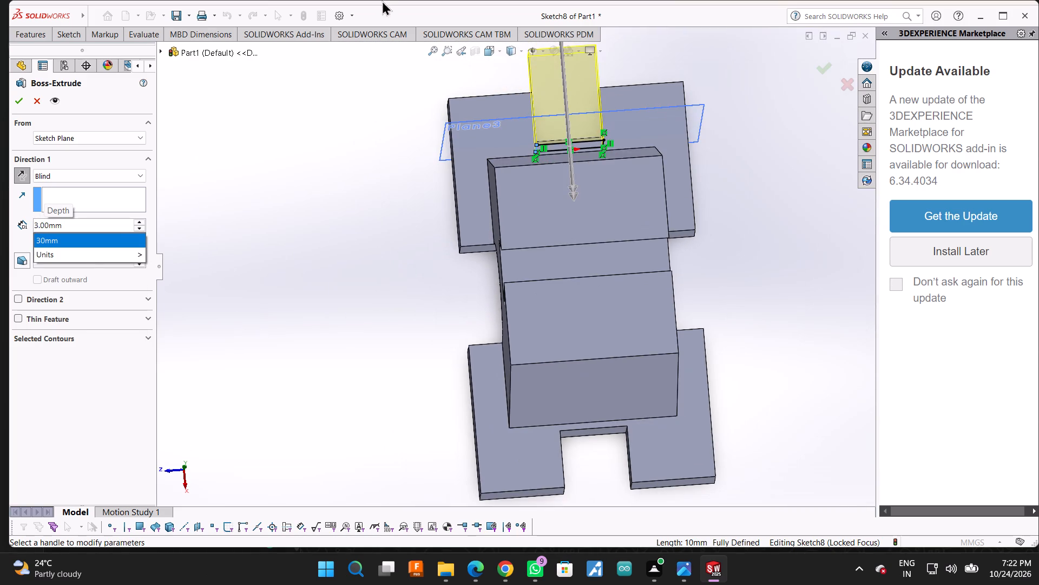
pyautogui.moveTo(382, 1); pyautogui.dragTo(623, 305, button='middle')
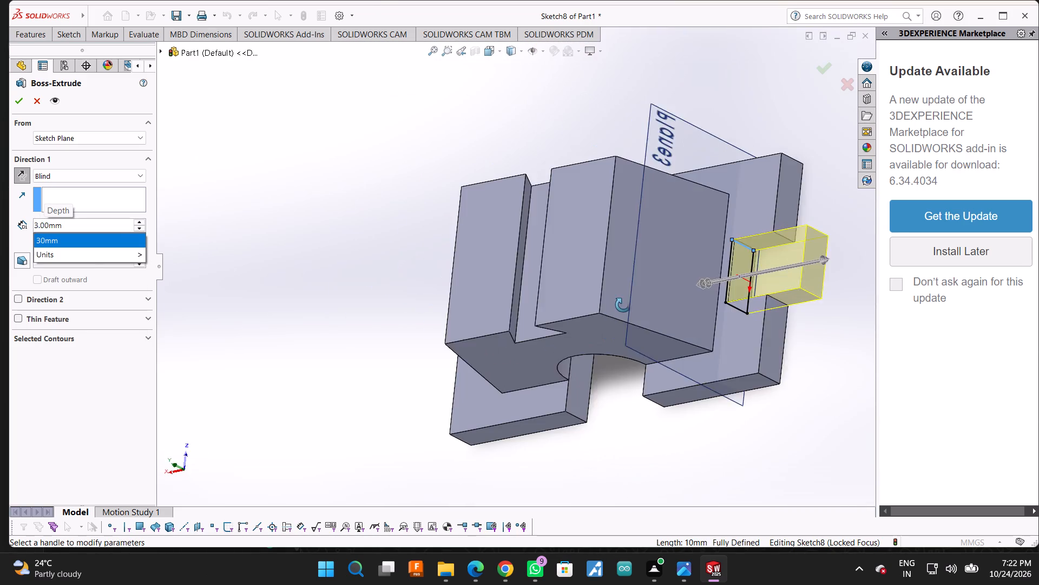
pyautogui.moveTo(623, 305); pyautogui.dragTo(640, 307, button='middle')
pyautogui.scroll(-4, 733, 279)
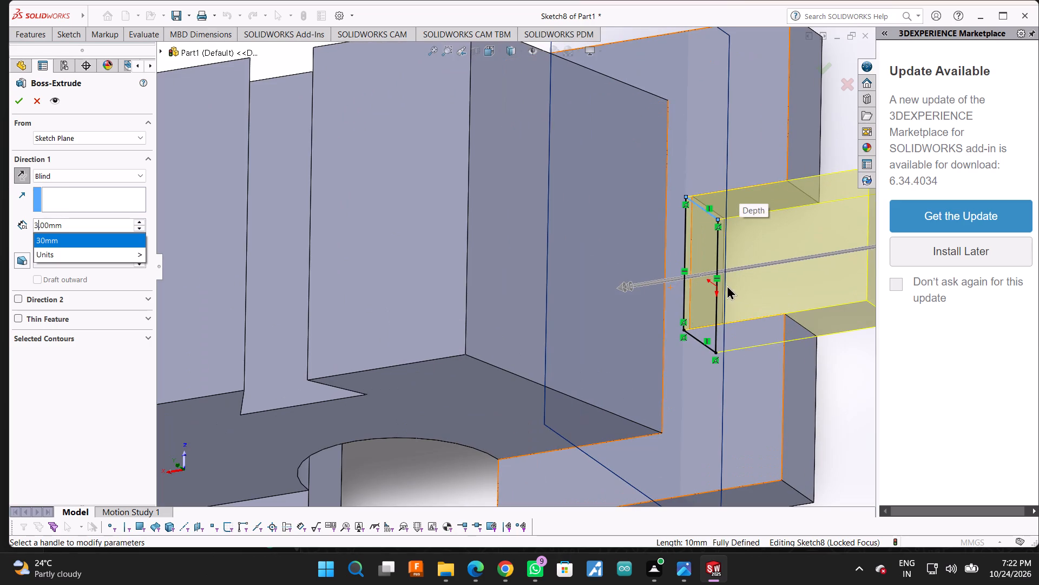
pyautogui.scroll(2, 540, 274)
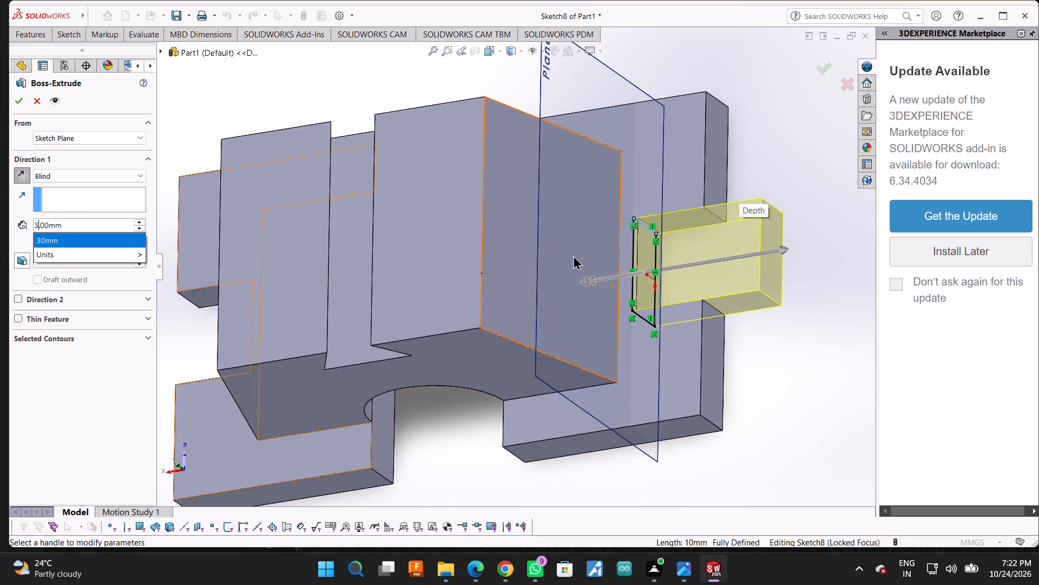
pyautogui.scroll(-3, 679, 267)
pyautogui.scroll(-3, 587, 273)
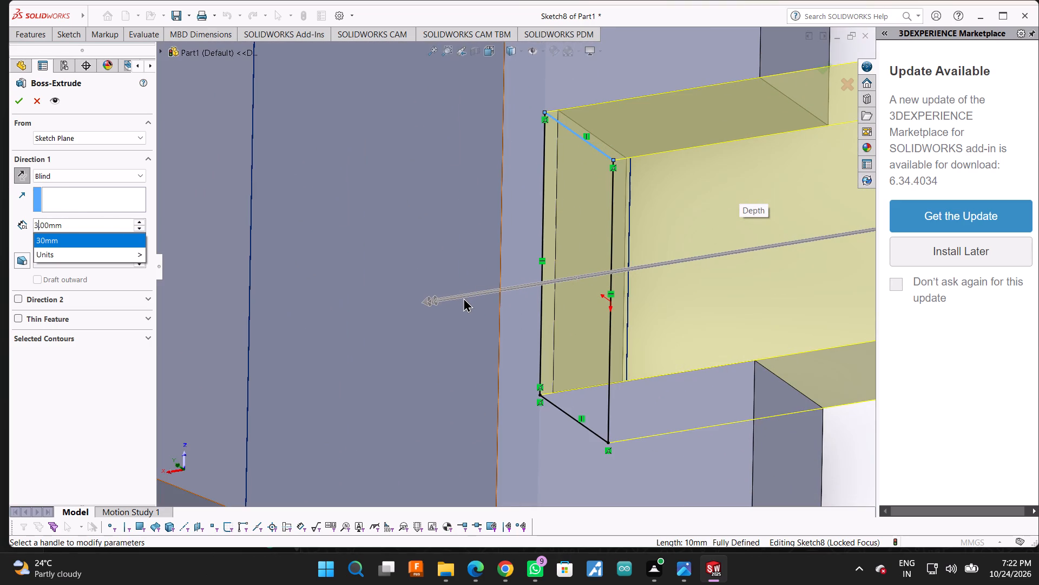
pyautogui.moveTo(435, 301); pyautogui.dragTo(615, 291)
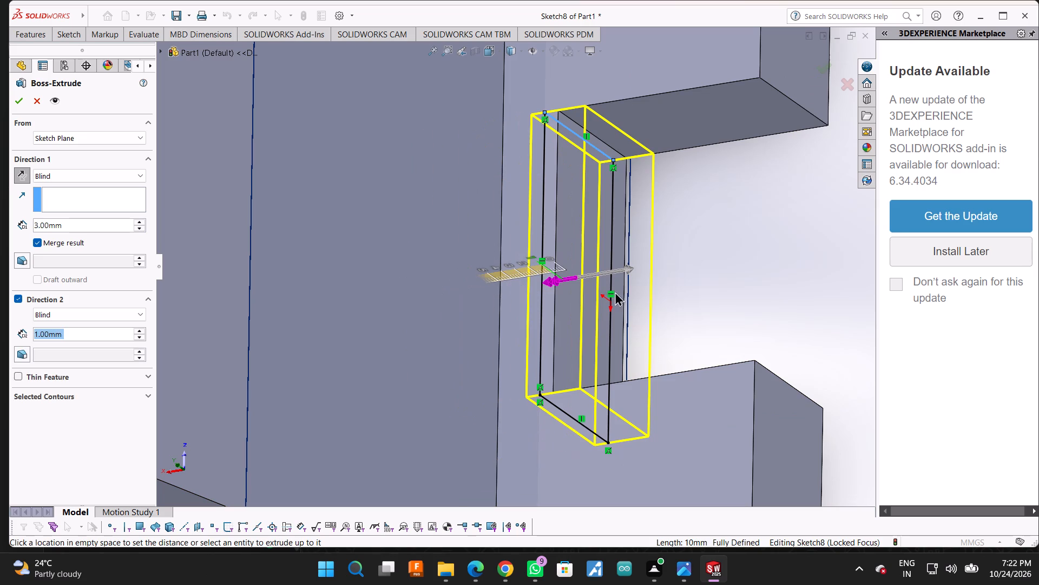
pyautogui.moveTo(615, 291); pyautogui.dragTo(1038, 266)
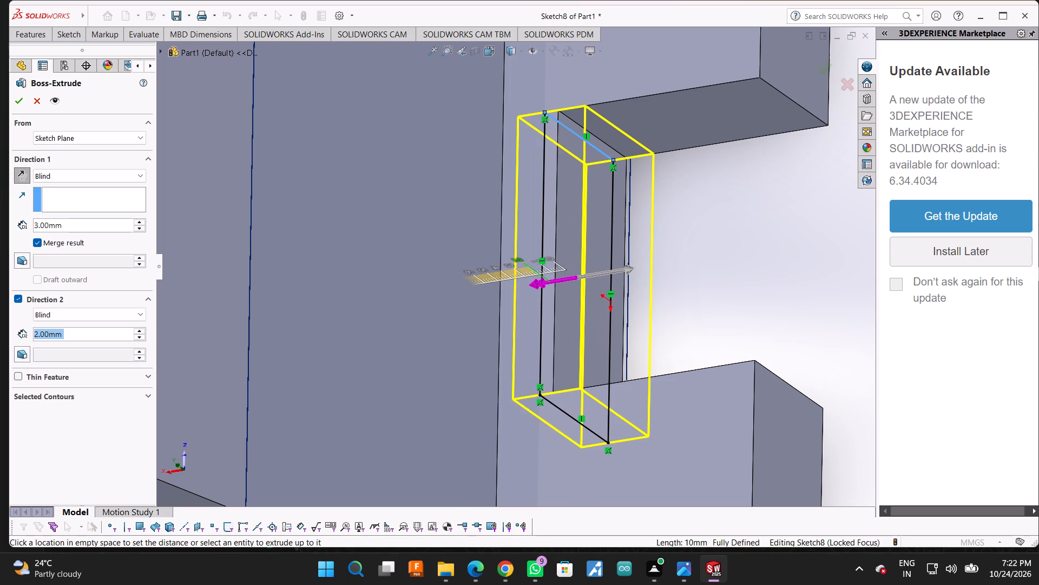
pyautogui.moveTo(1038, 266); pyautogui.dragTo(1037, 266)
# Set the first direction's depth to 3 mm and create the boss extrude merged with the base.
pyautogui.moveTo(631, 265); pyautogui.dragTo(699, 258)
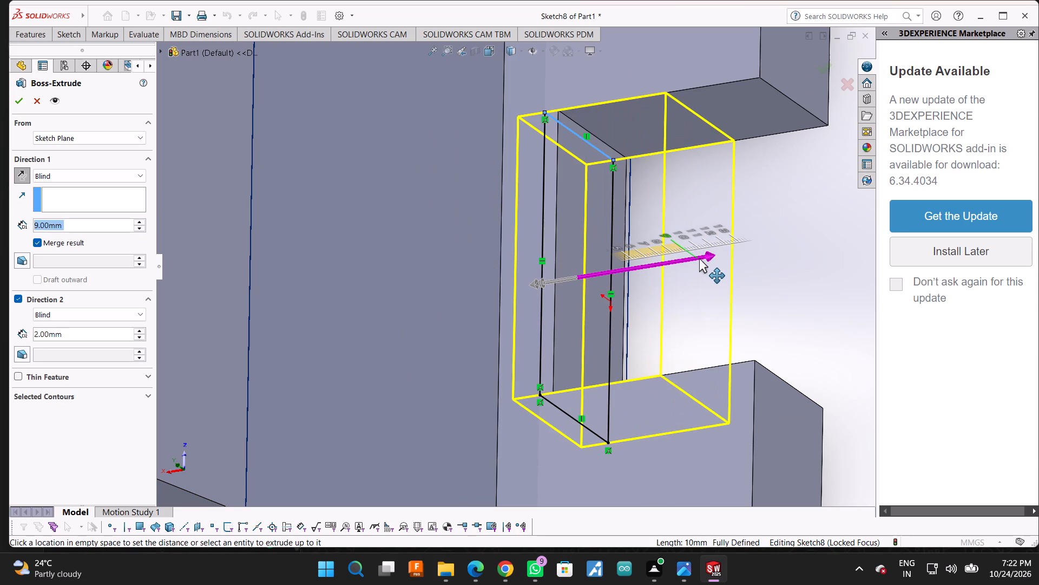
pyautogui.moveTo(699, 258); pyautogui.dragTo(711, 259)
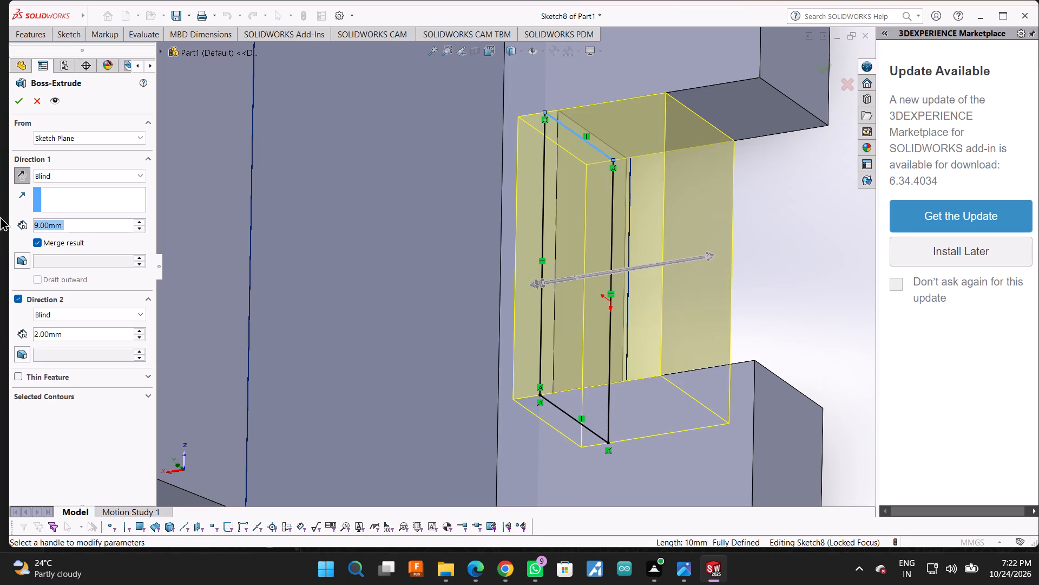
pyautogui.click(37, 222)
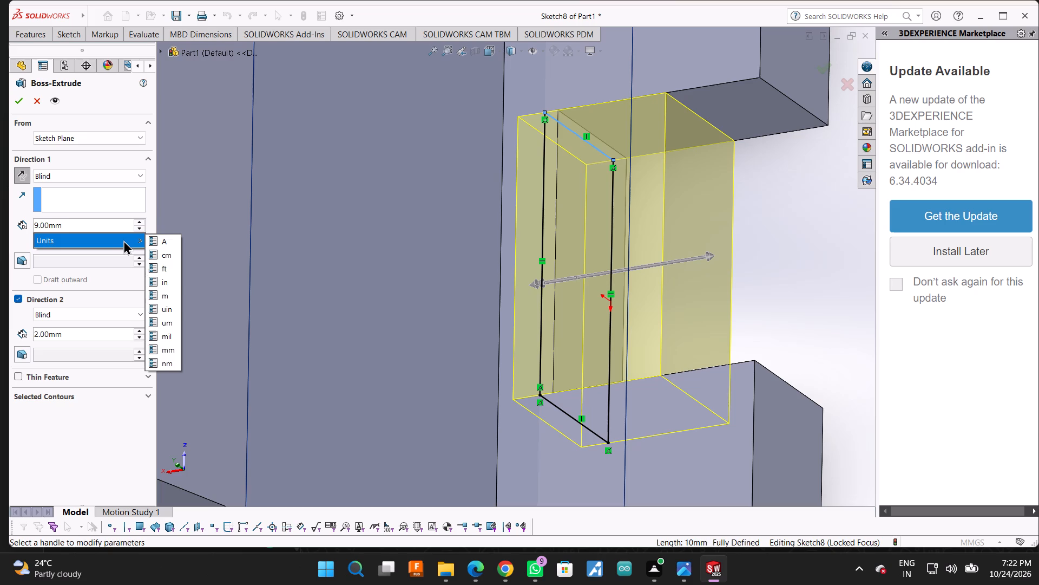
pyautogui.press('BackSpace')
pyautogui.press('3')
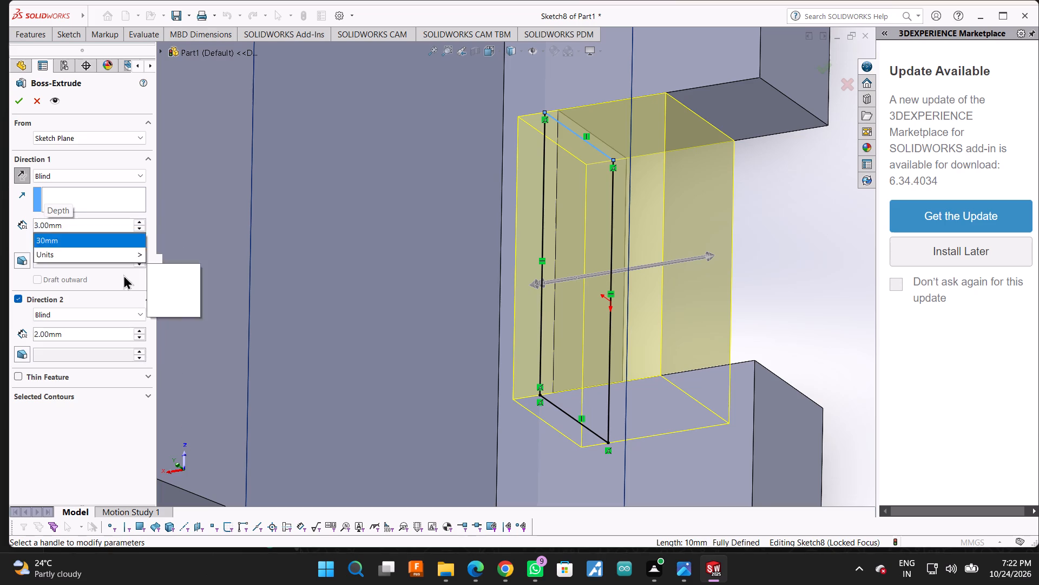
pyautogui.click(20, 97)
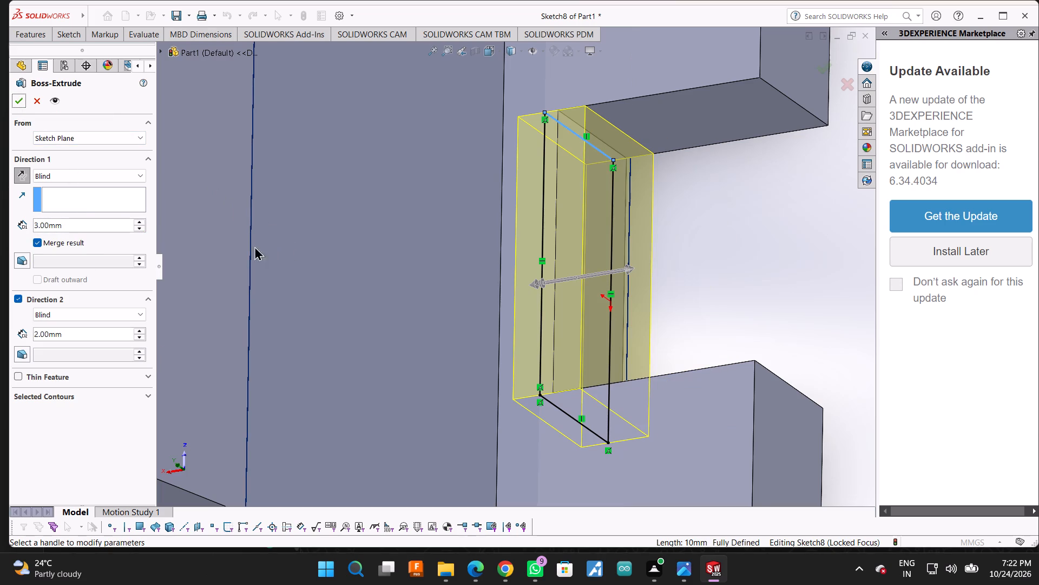
pyautogui.moveTo(750, 307); pyautogui.dragTo(749, 300, button='middle')
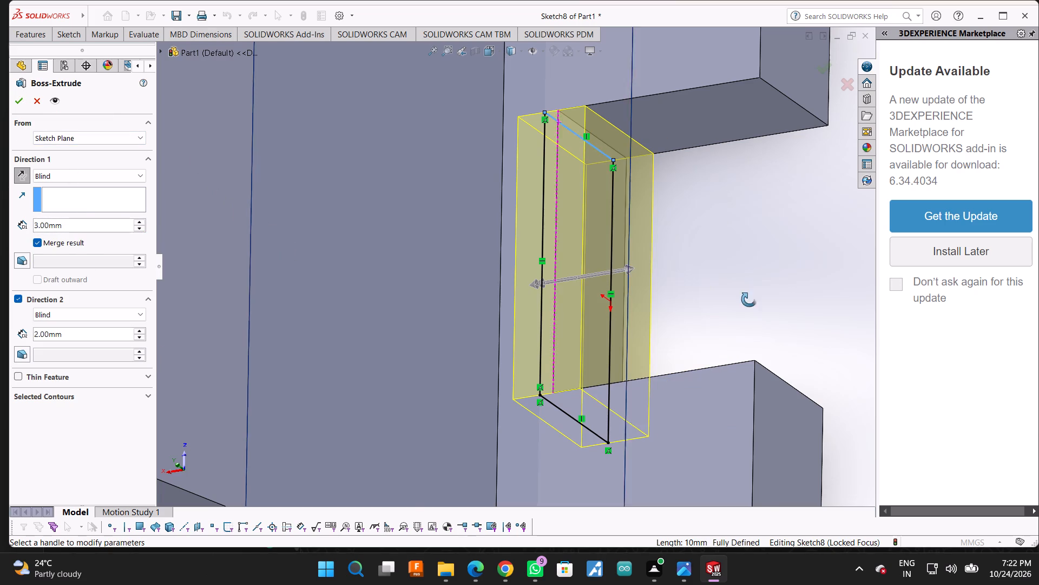
pyautogui.moveTo(749, 300); pyautogui.dragTo(764, 220, button='middle')
pyautogui.scroll(-1, 768, 199)
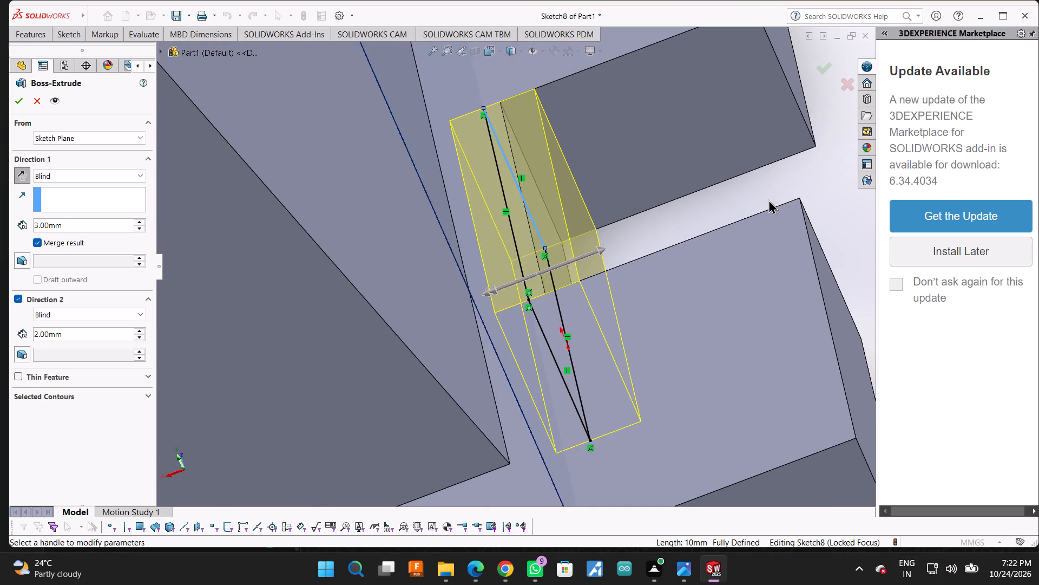
pyautogui.scroll(1, 768, 199)
pyautogui.click(18, 97)
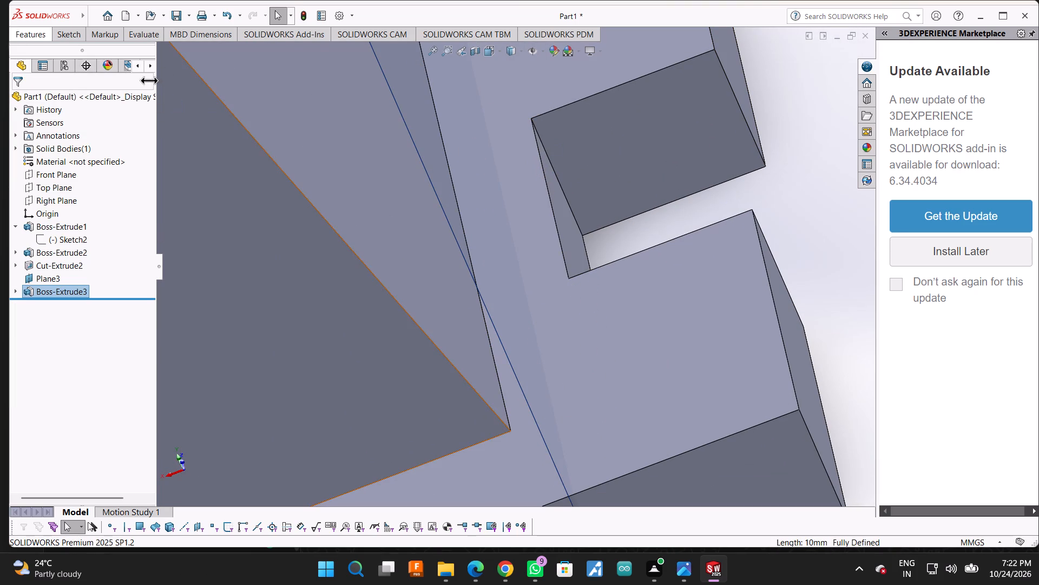
# Check the remaining length of the base's slot with a trial dimension on its side edge.
pyautogui.click(64, 27)
pyautogui.click(70, 49)
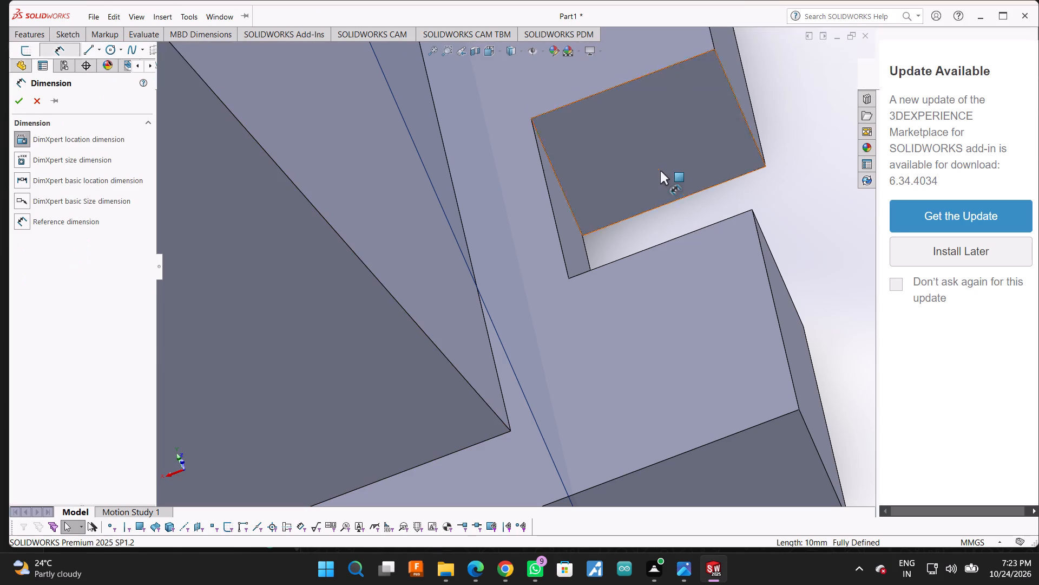
pyautogui.click(558, 109)
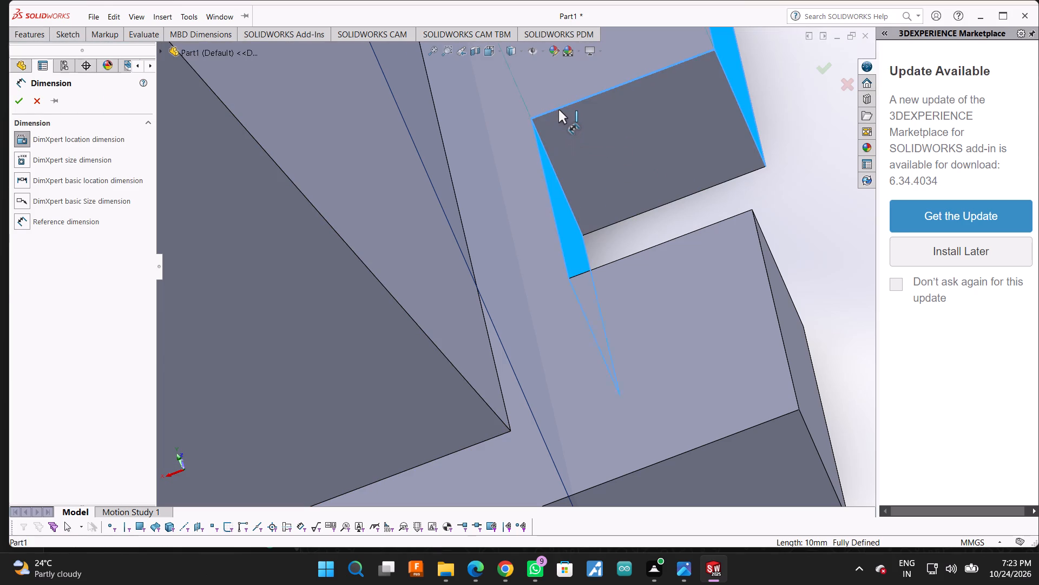
pyautogui.scroll(8, 577, 318)
pyautogui.scroll(-1, 608, 402)
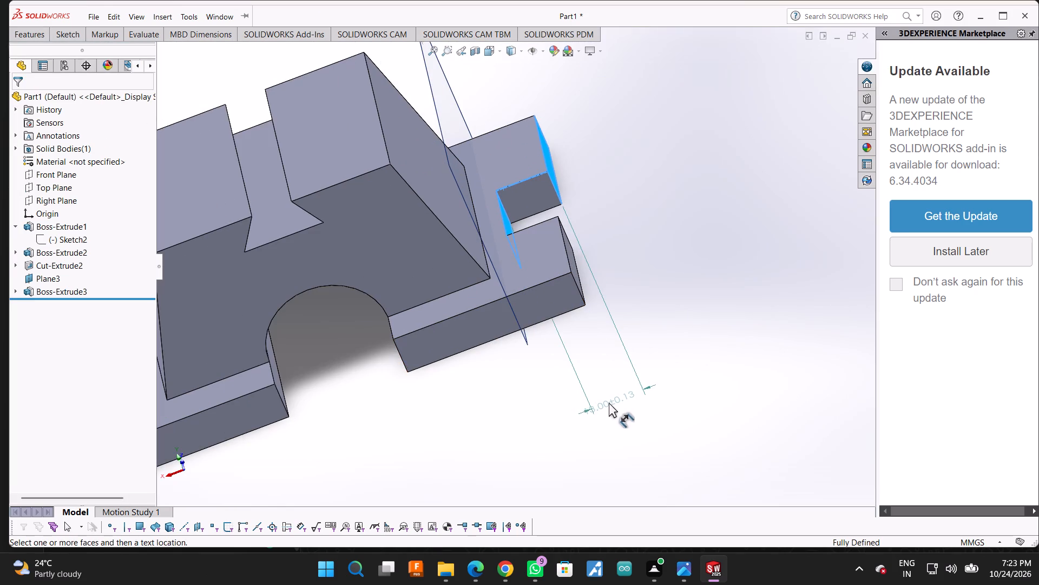
pyautogui.scroll(-3, 609, 403)
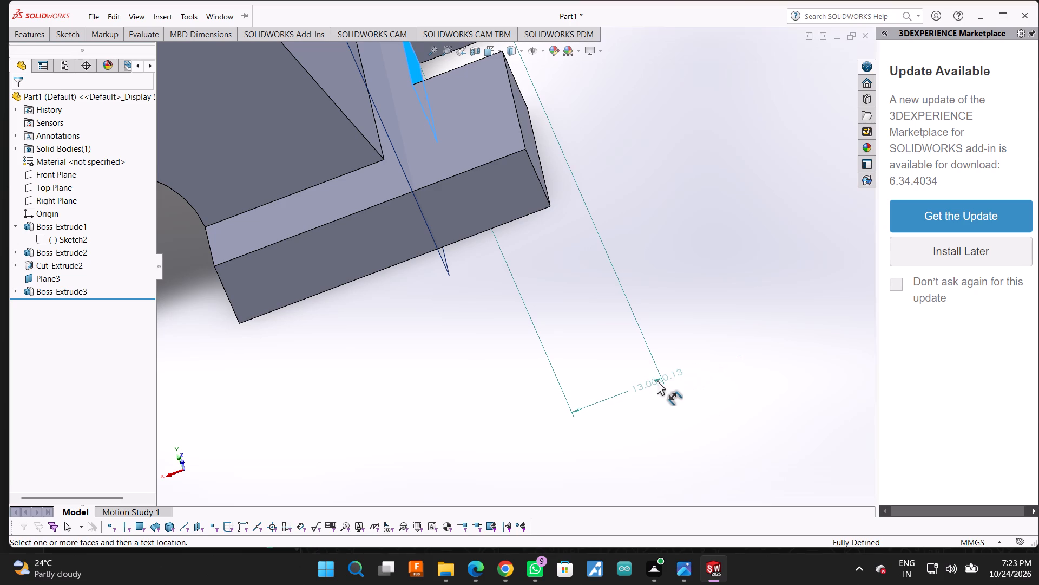
pyautogui.press('Escape')
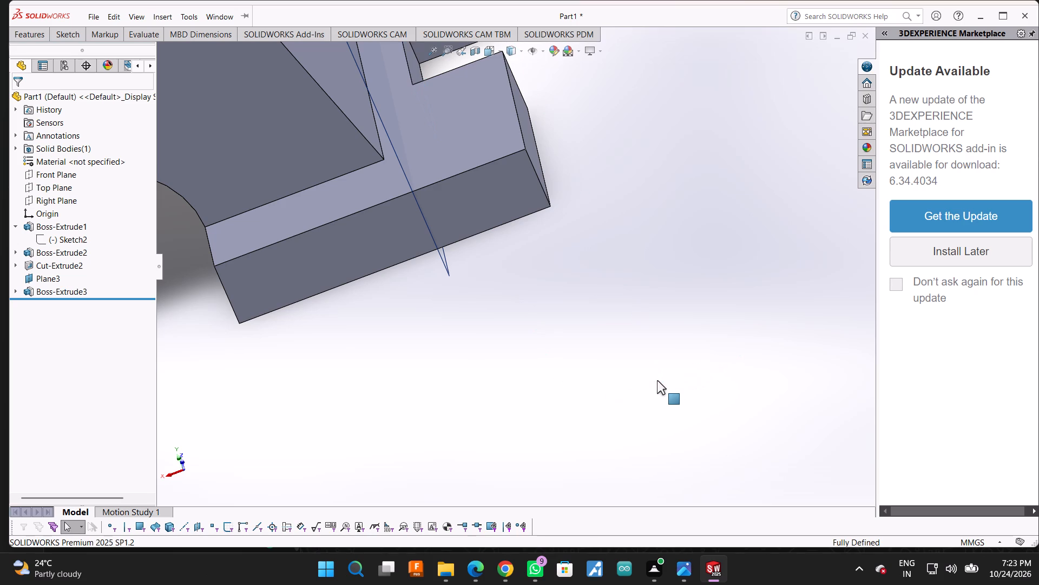
# Examine the filled inner end of the slot and compare it with the slot at the base's other end.
pyautogui.scroll(3, 621, 381)
pyautogui.scroll(-4, 487, 118)
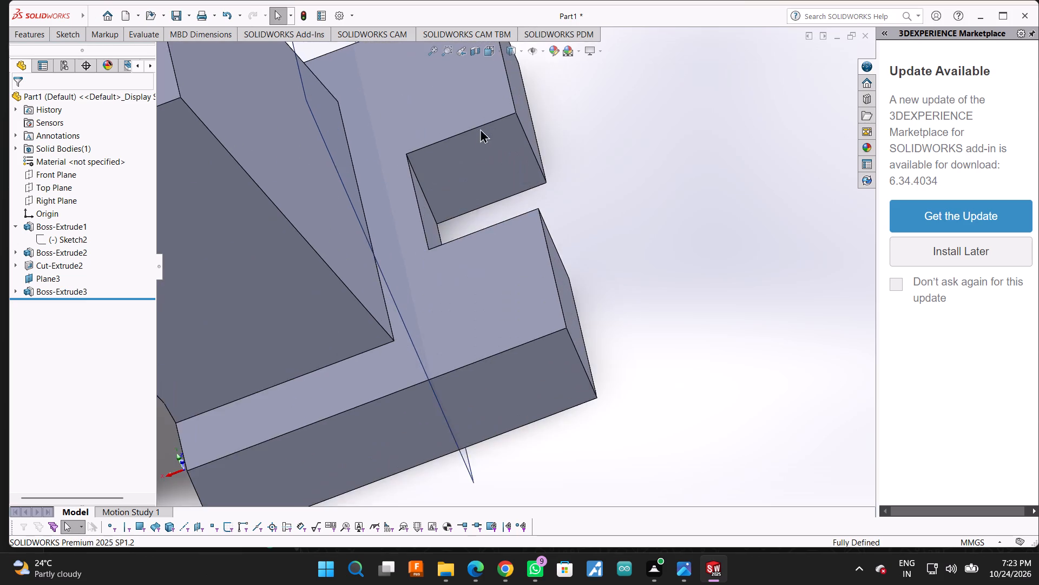
pyautogui.scroll(-3, 480, 128)
pyautogui.scroll(2, 412, 254)
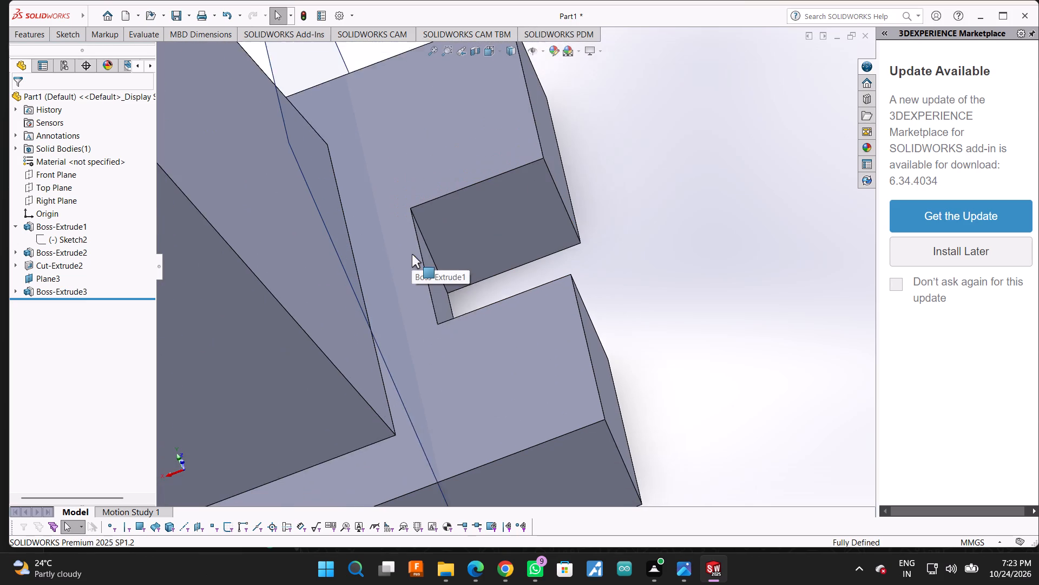
pyautogui.scroll(-6, 412, 254)
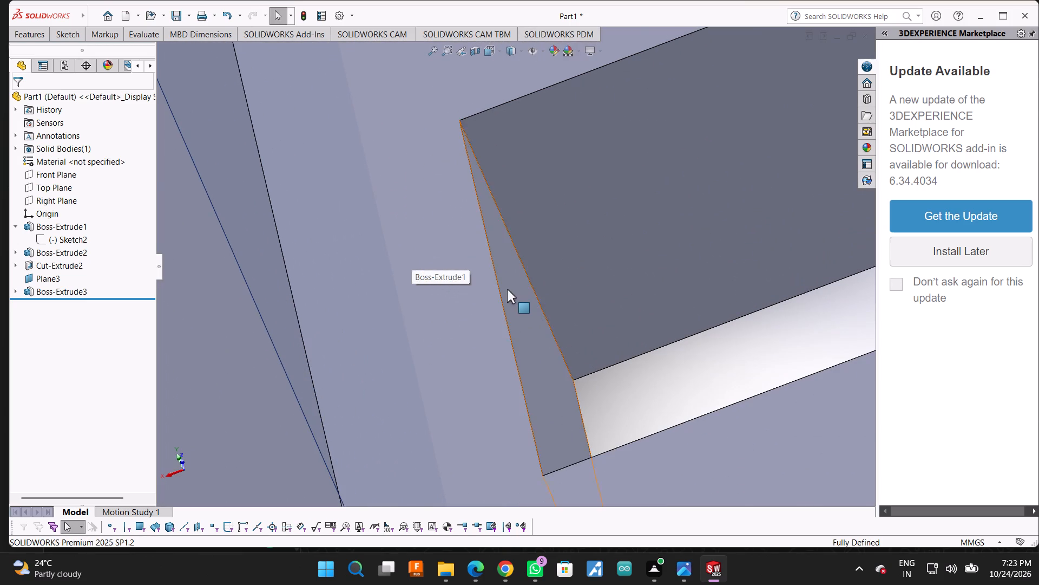
pyautogui.scroll(10, 507, 289)
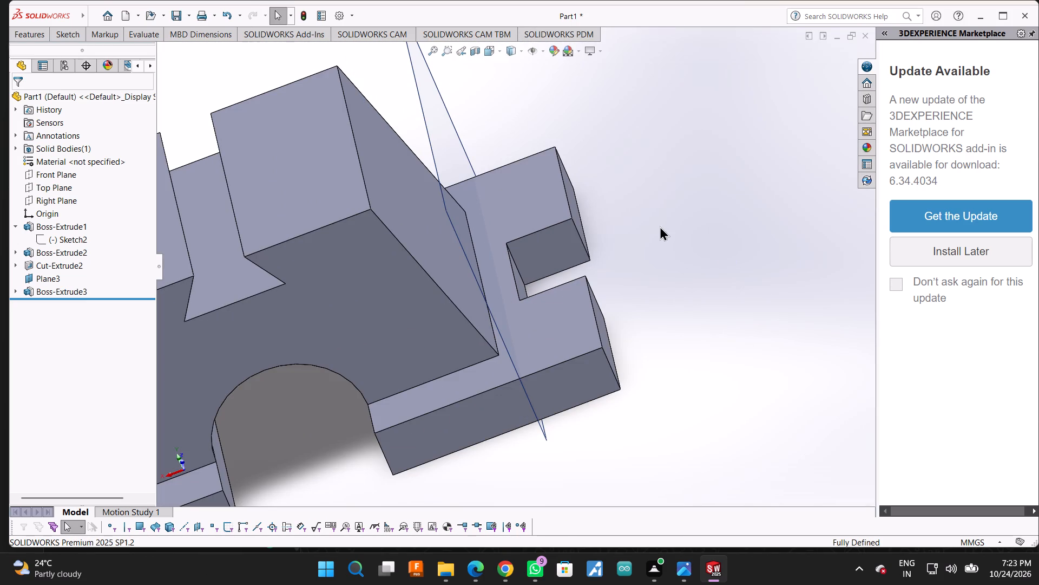
pyautogui.scroll(3, 590, 243)
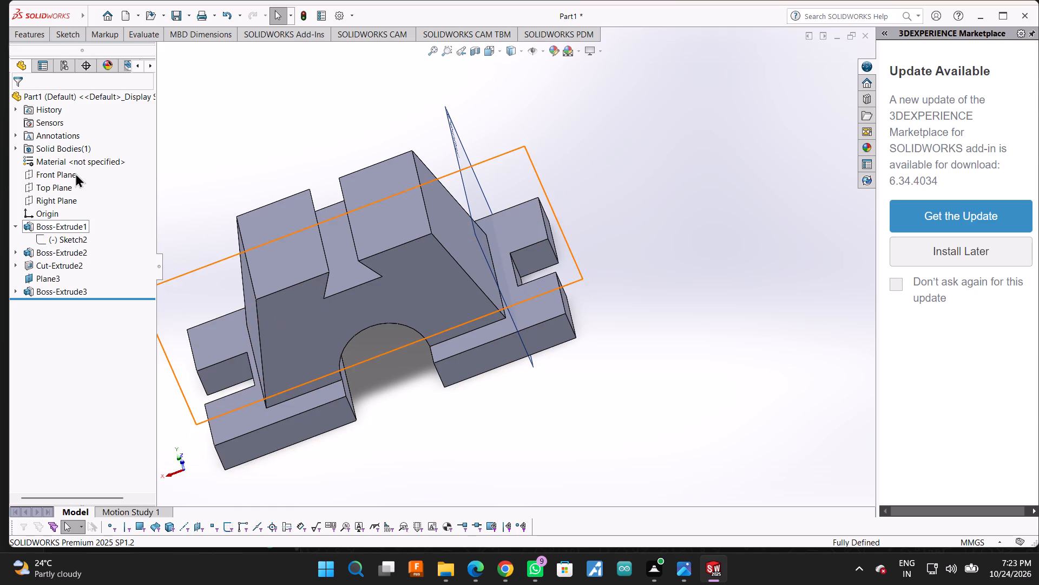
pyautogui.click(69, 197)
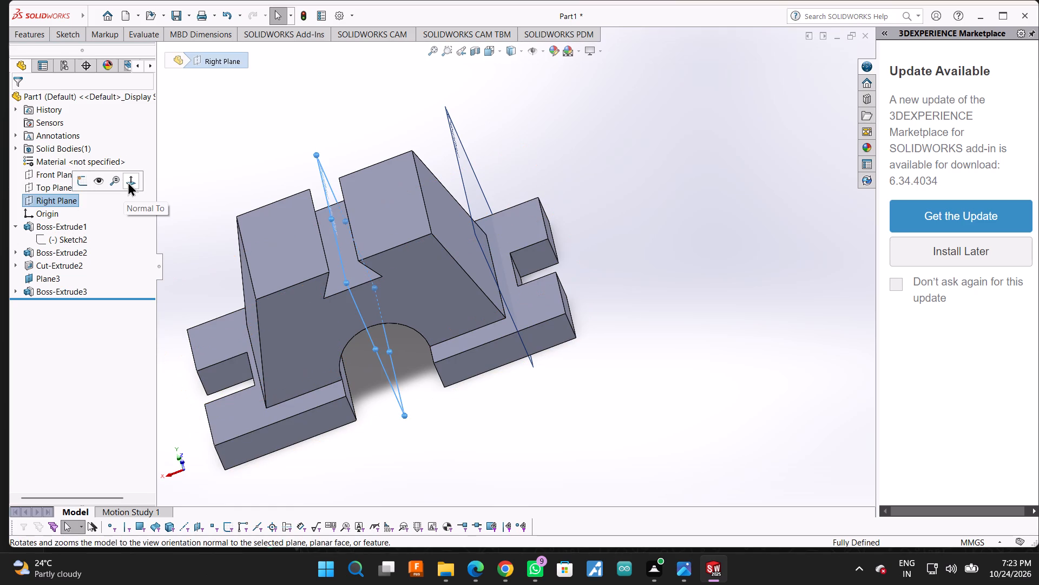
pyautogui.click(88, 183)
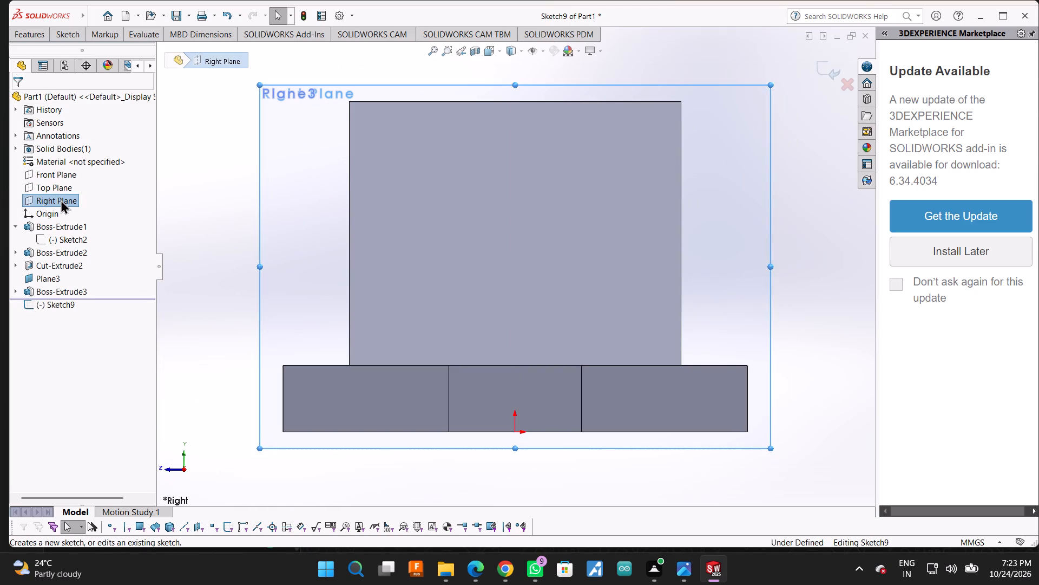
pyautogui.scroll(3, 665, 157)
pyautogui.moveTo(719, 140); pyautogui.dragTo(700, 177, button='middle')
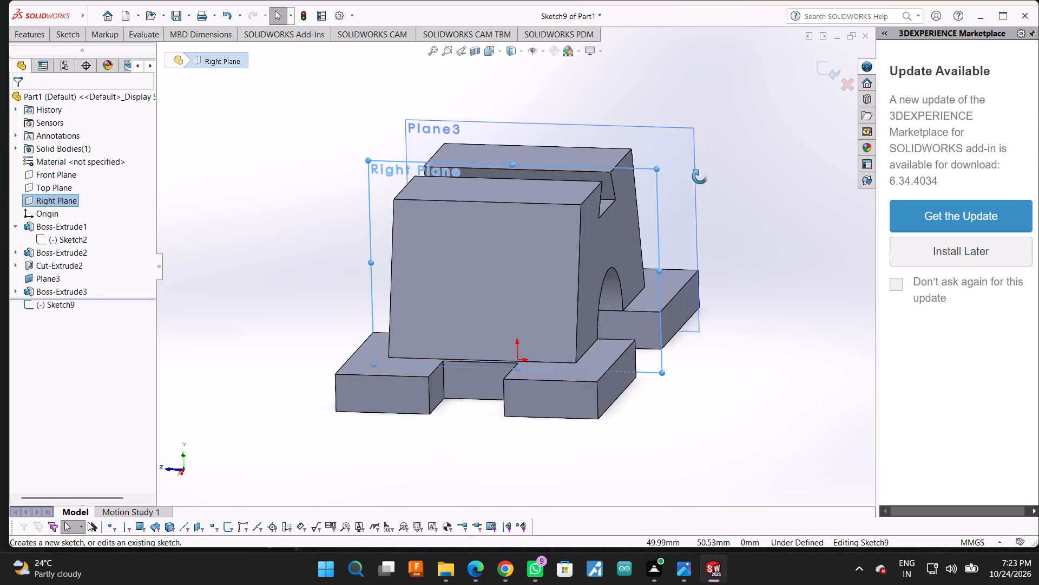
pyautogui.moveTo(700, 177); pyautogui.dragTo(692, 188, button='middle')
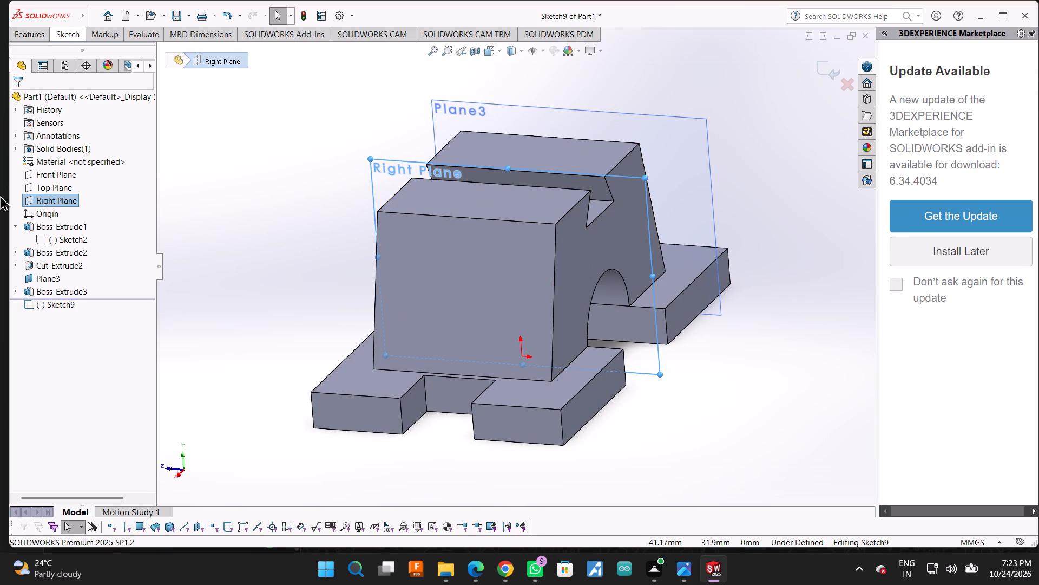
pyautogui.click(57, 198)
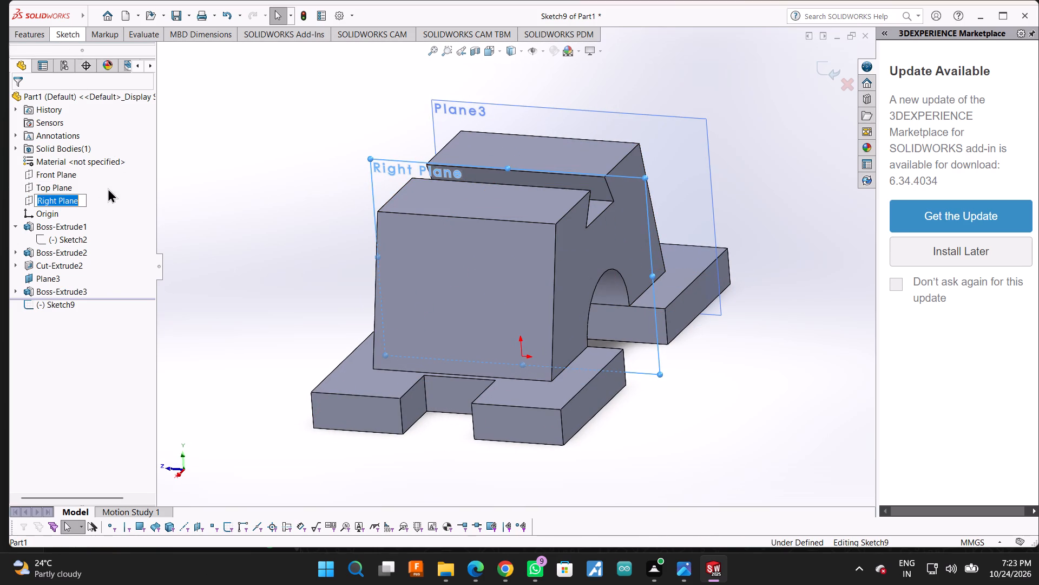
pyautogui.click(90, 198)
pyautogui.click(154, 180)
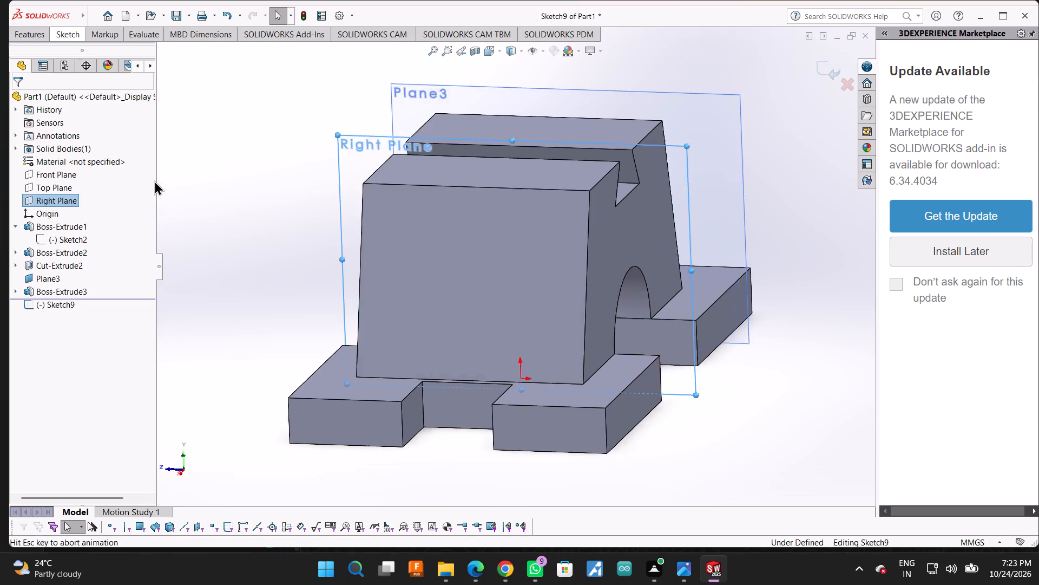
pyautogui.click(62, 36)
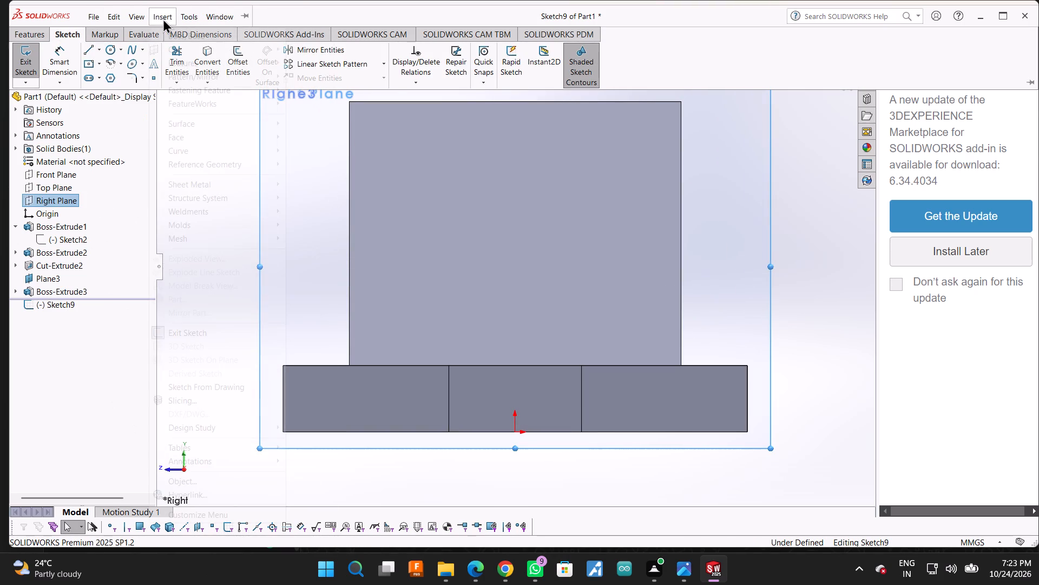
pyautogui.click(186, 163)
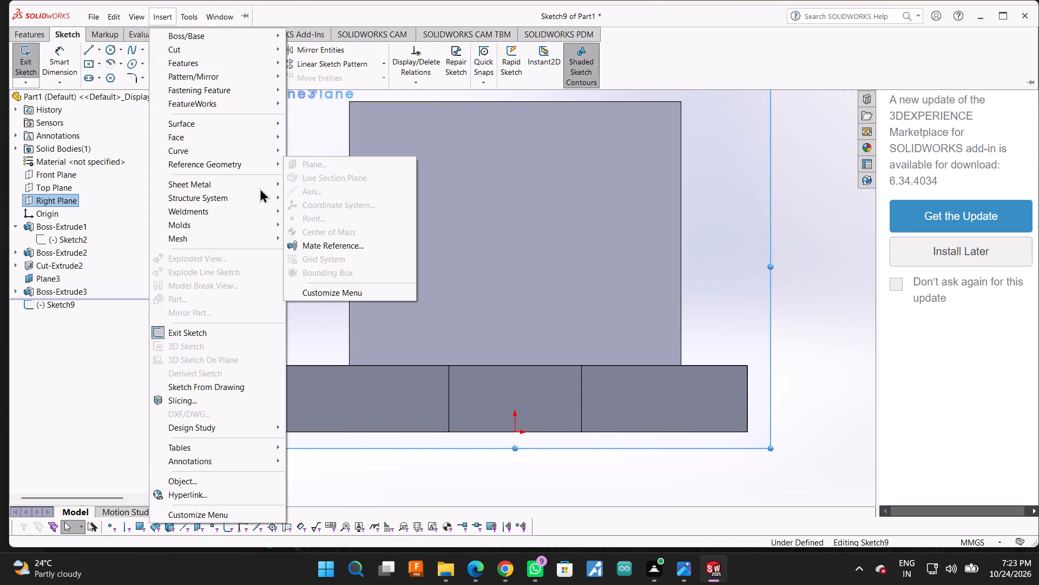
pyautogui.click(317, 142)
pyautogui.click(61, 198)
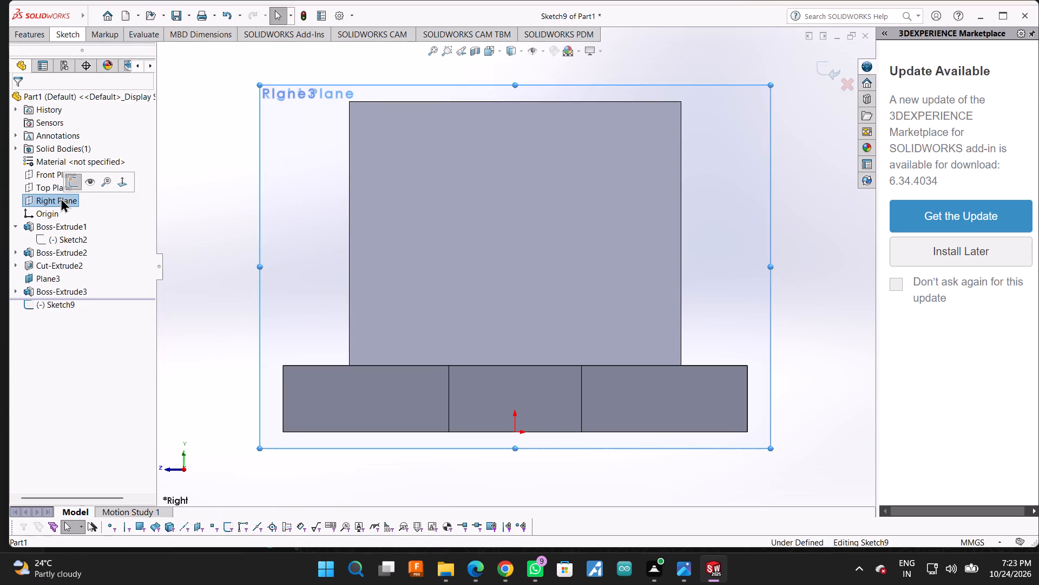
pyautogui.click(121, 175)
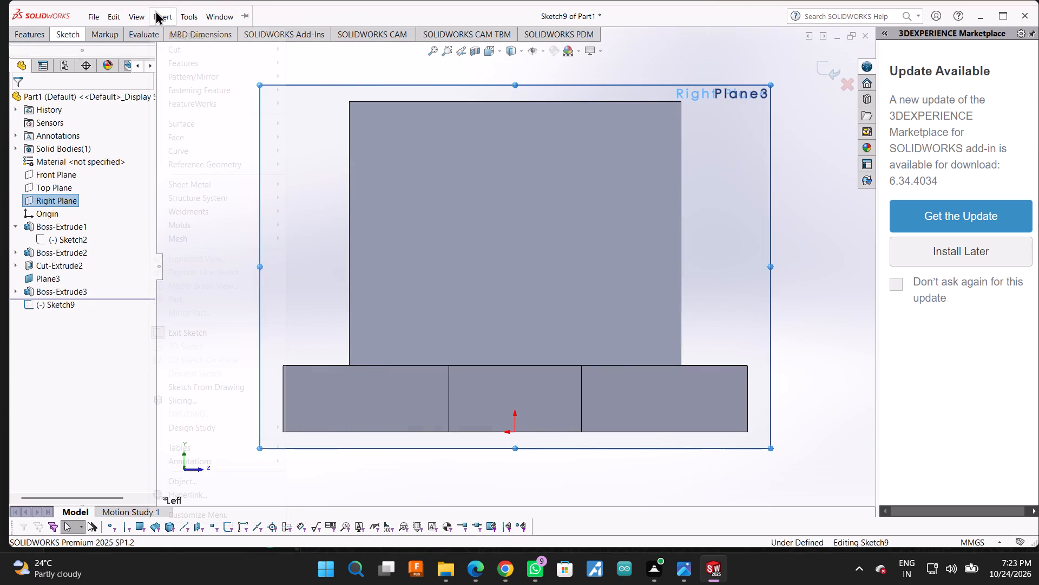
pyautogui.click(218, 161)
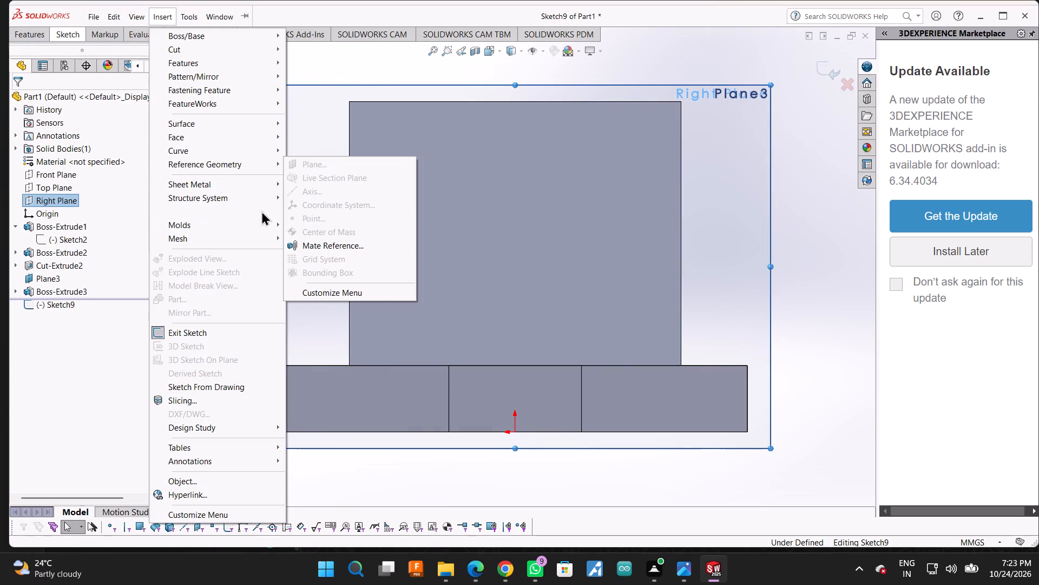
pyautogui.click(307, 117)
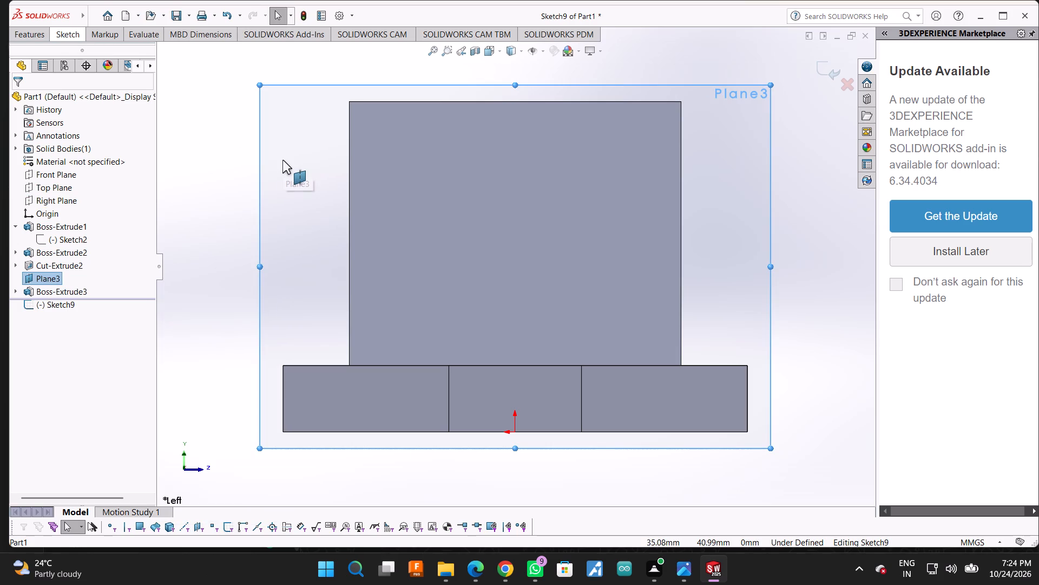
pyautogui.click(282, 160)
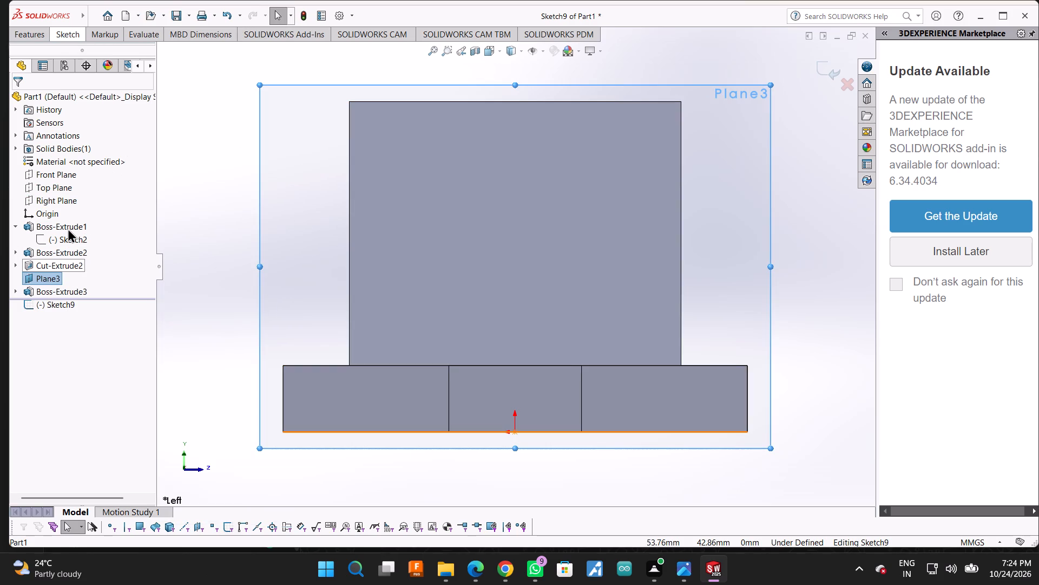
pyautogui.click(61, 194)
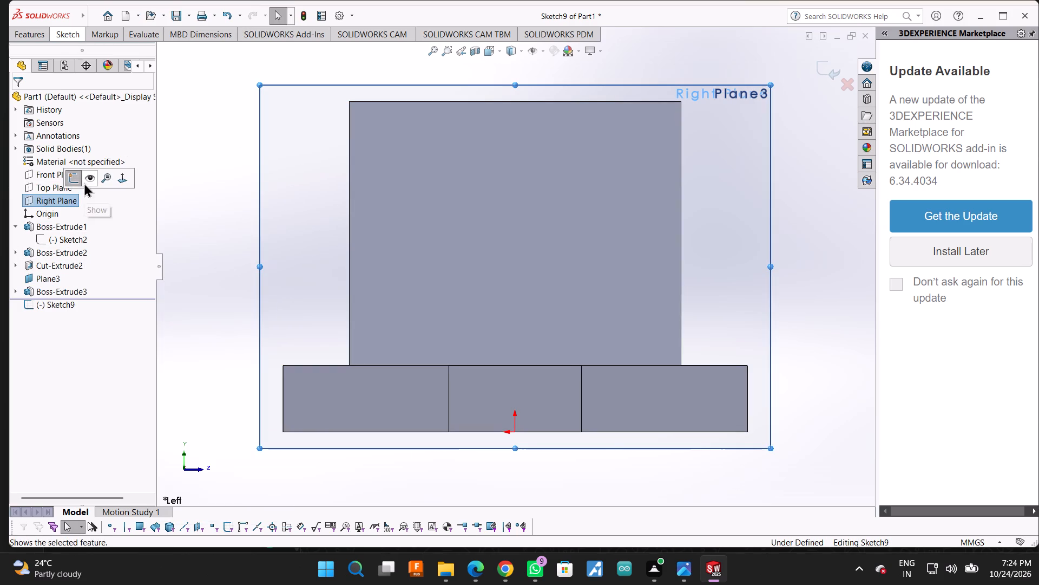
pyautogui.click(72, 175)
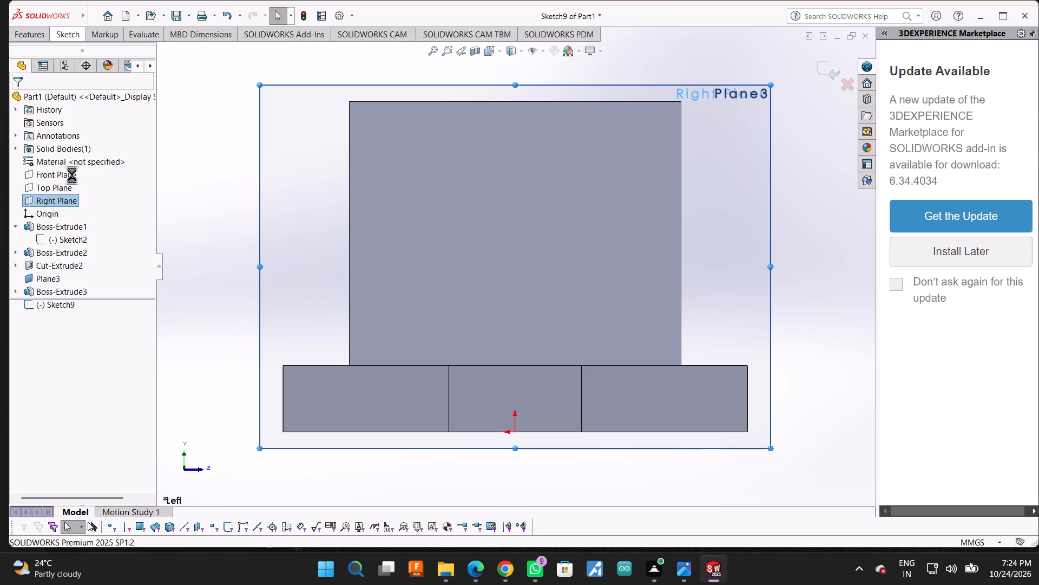
# Leave the empty sketch and start a reference plane offset 44 mm from the Right Plane.
pyautogui.click(153, 14)
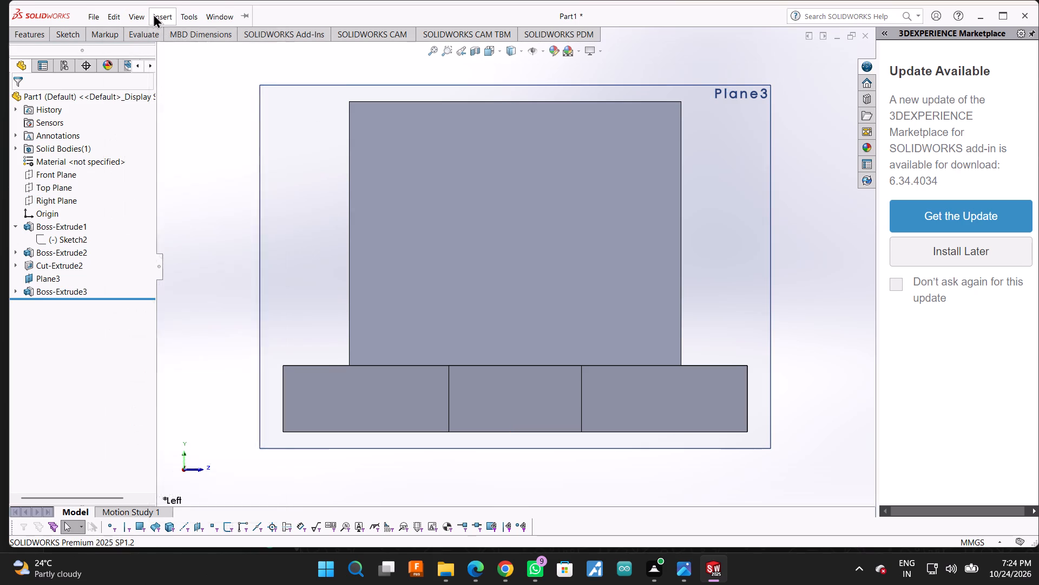
pyautogui.click(202, 159)
pyautogui.click(298, 160)
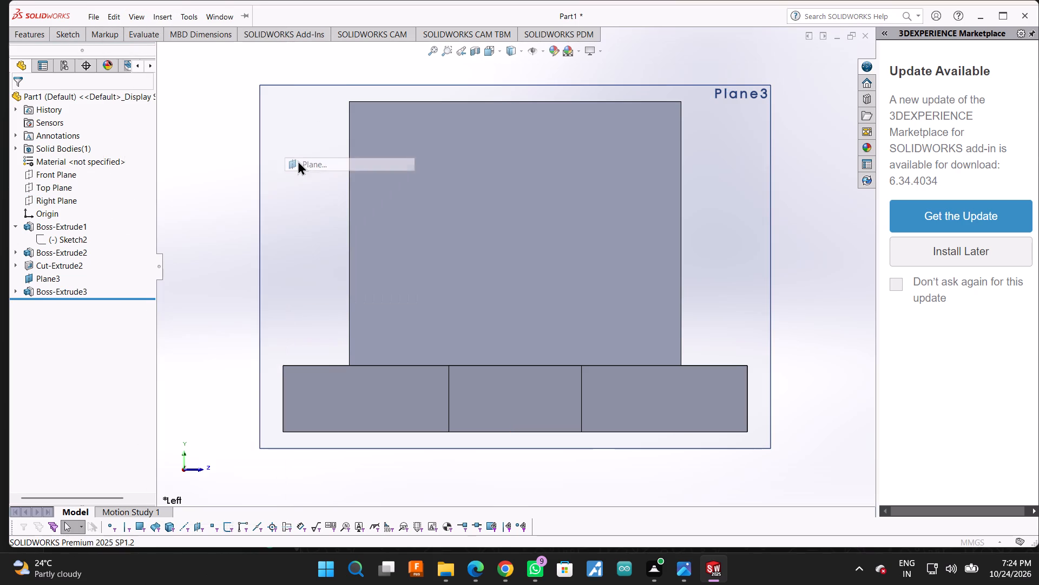
pyautogui.scroll(2, 406, 220)
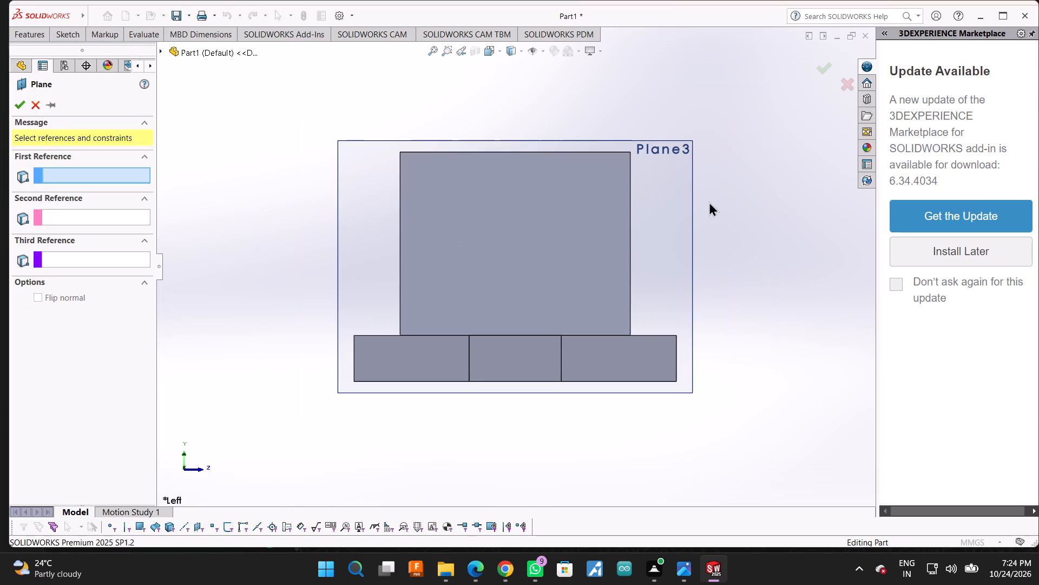
pyautogui.click(161, 48)
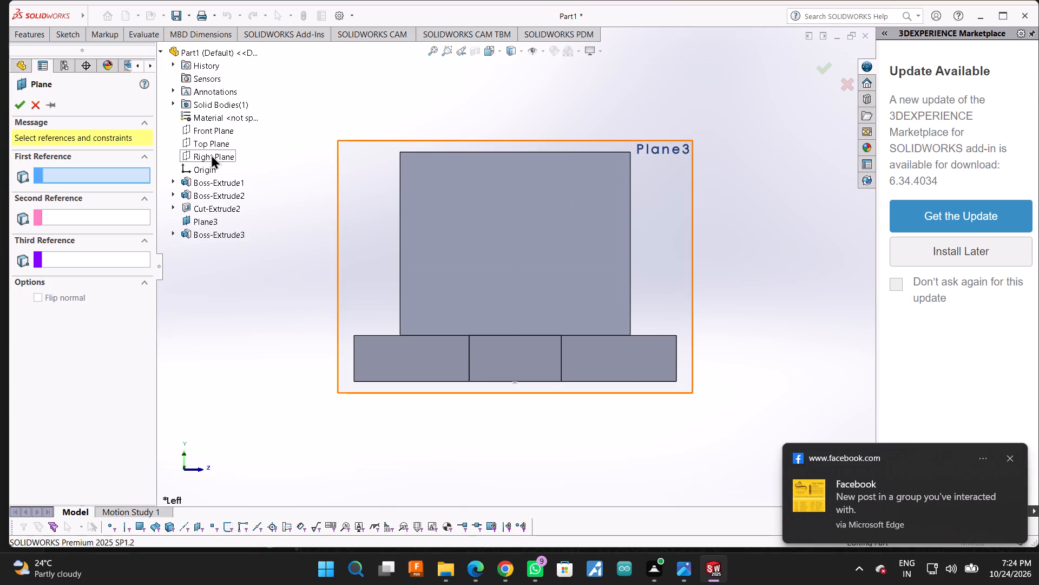
pyautogui.click(211, 154)
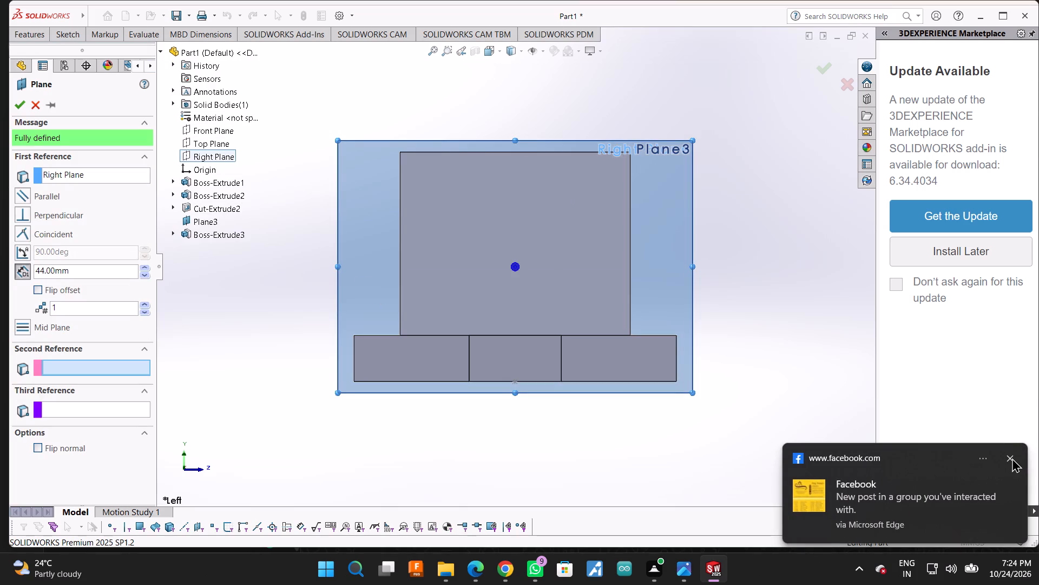
pyautogui.click(1011, 458)
pyautogui.moveTo(753, 272); pyautogui.dragTo(703, 333, button='middle')
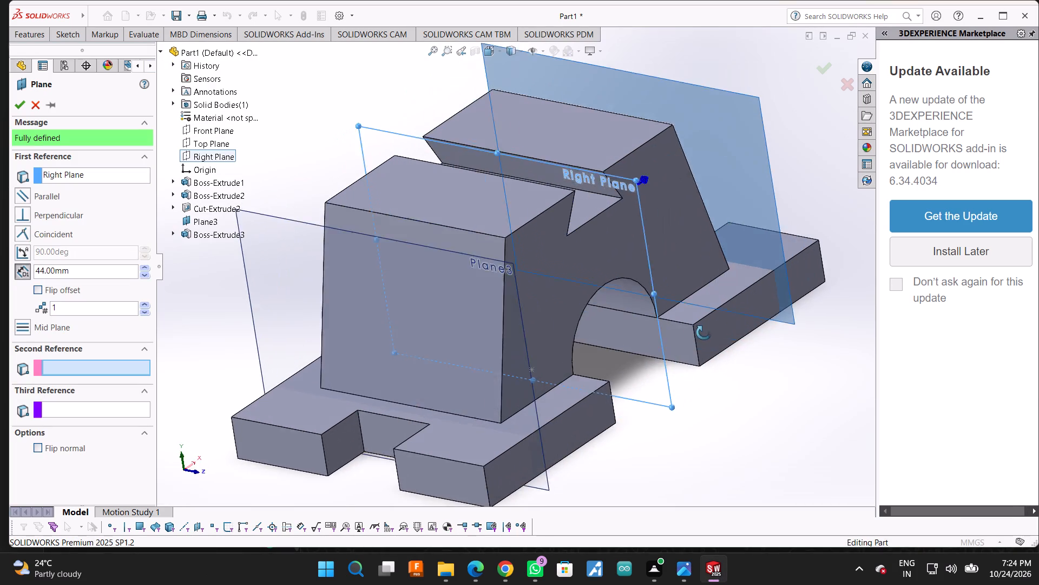
pyautogui.moveTo(703, 333); pyautogui.dragTo(681, 354, button='middle')
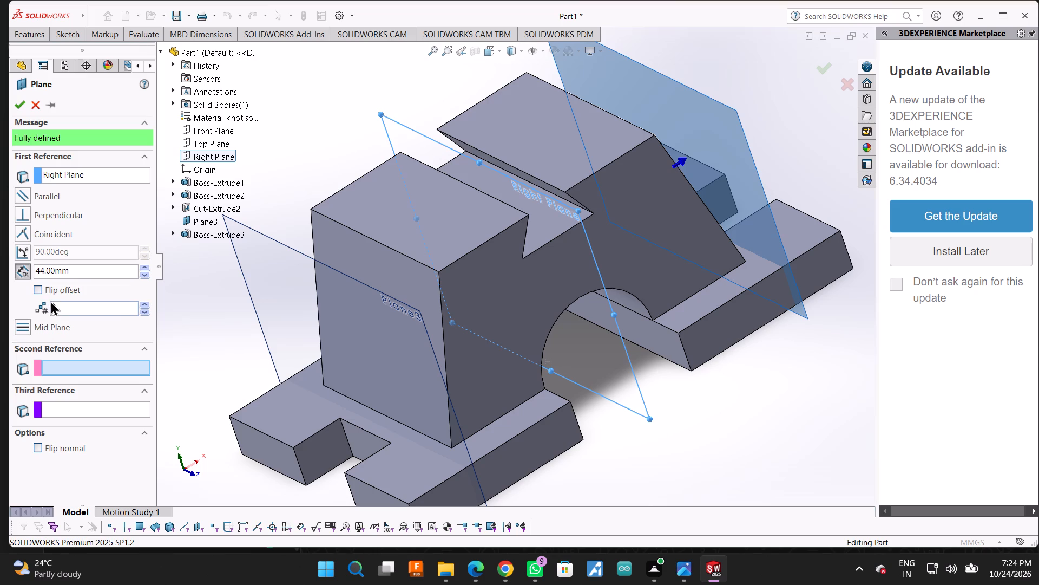
# Compare both offset directions and create the 44 mm plane unflipped, at the base end opposite the existing offset plane.
pyautogui.click(35, 288)
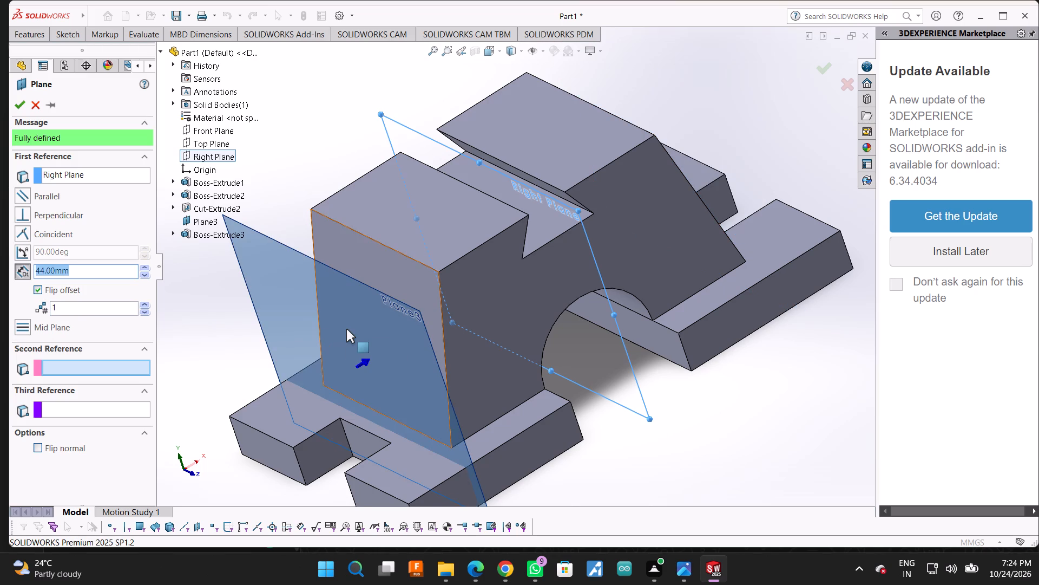
pyautogui.scroll(-1, 346, 329)
pyautogui.scroll(1, 424, 349)
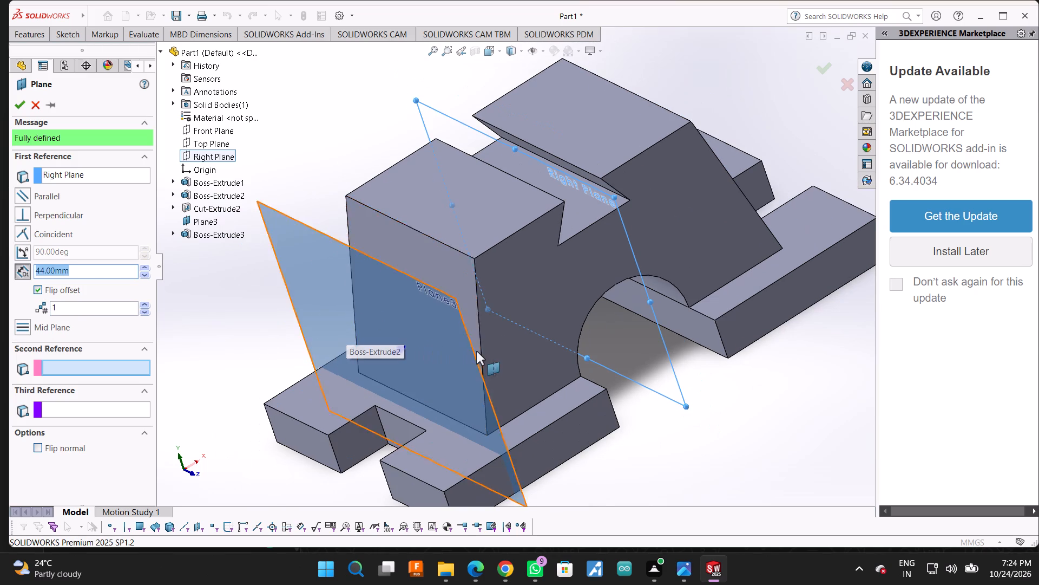
pyautogui.click(36, 286)
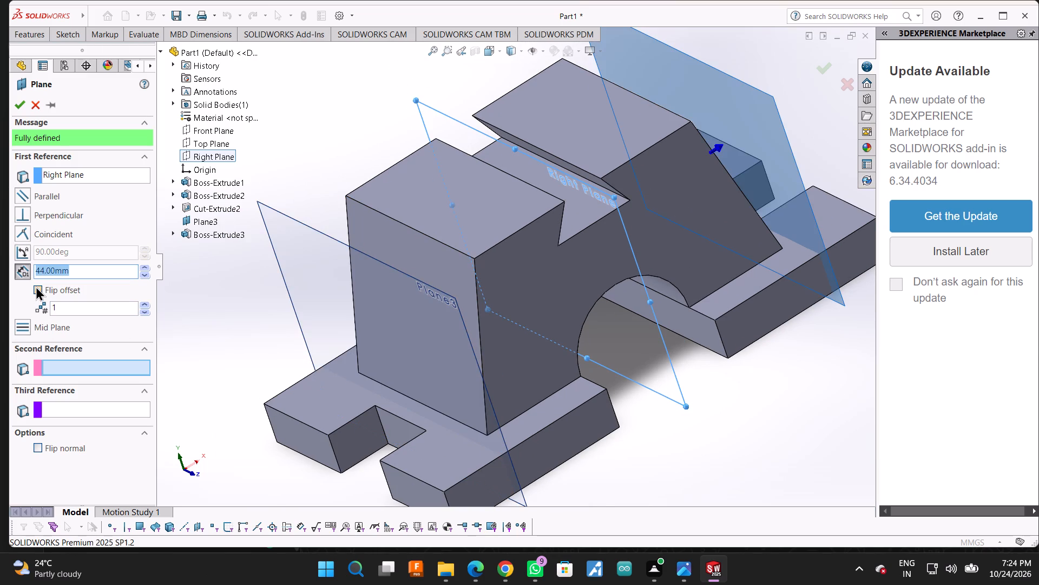
pyautogui.moveTo(828, 129); pyautogui.dragTo(816, 147, button='middle')
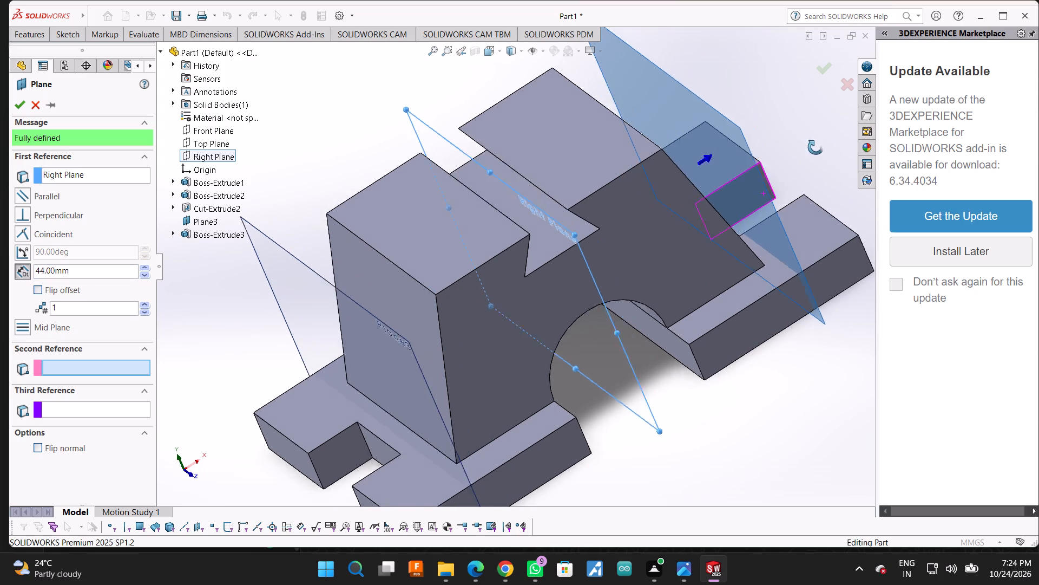
pyautogui.moveTo(816, 147); pyautogui.dragTo(813, 162, button='middle')
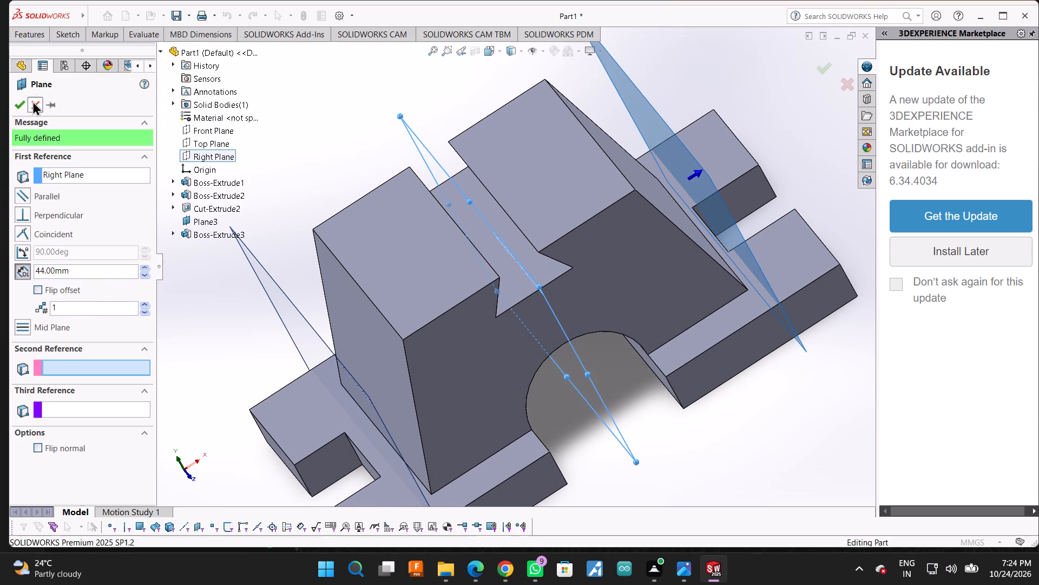
pyautogui.click(37, 294)
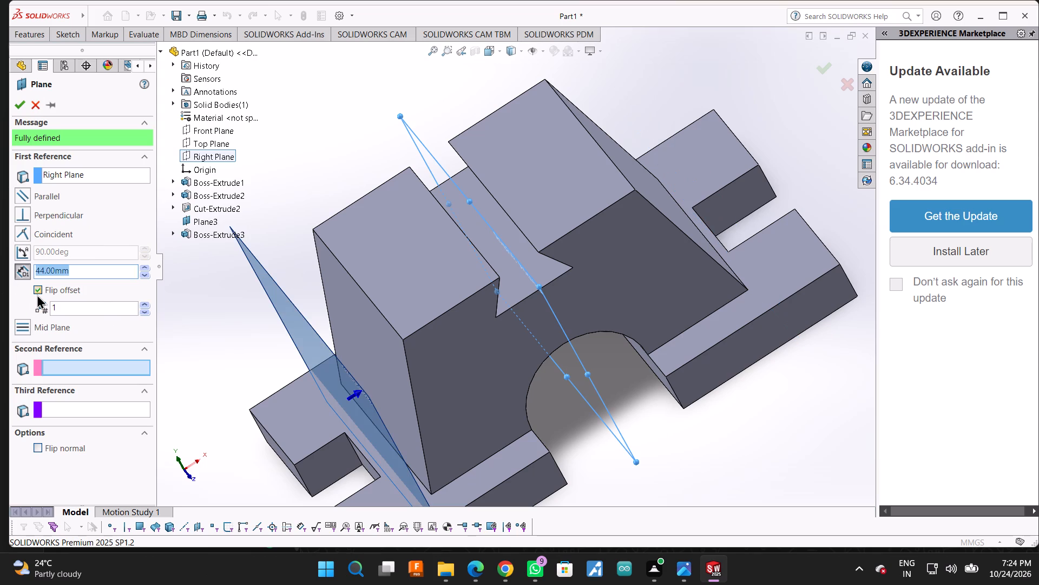
pyautogui.click(37, 294)
pyautogui.scroll(-2, 682, 298)
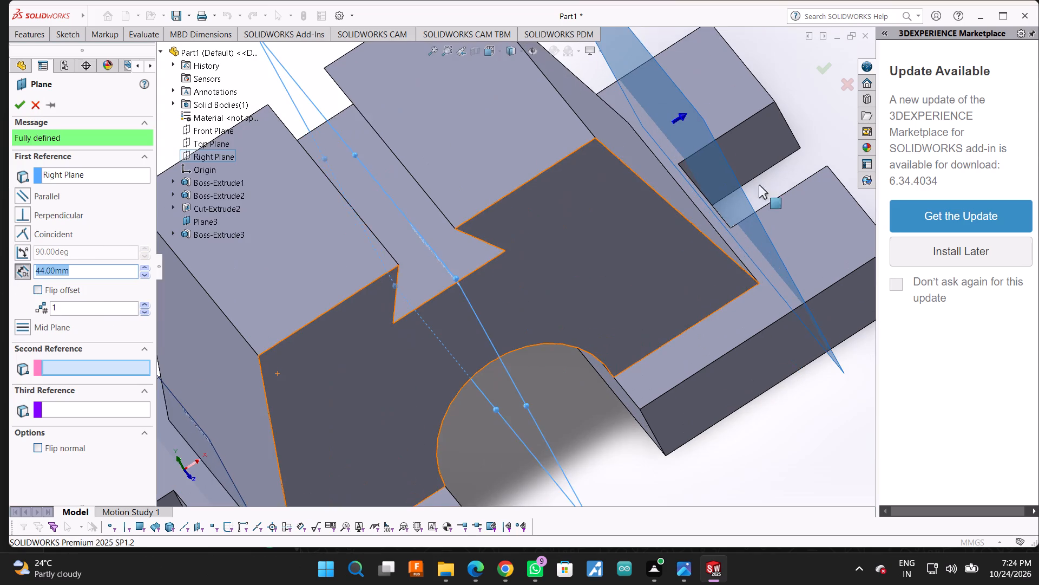
pyautogui.scroll(-2, 760, 166)
pyautogui.scroll(2, 661, 243)
pyautogui.scroll(2, 630, 294)
pyautogui.scroll(2, 559, 331)
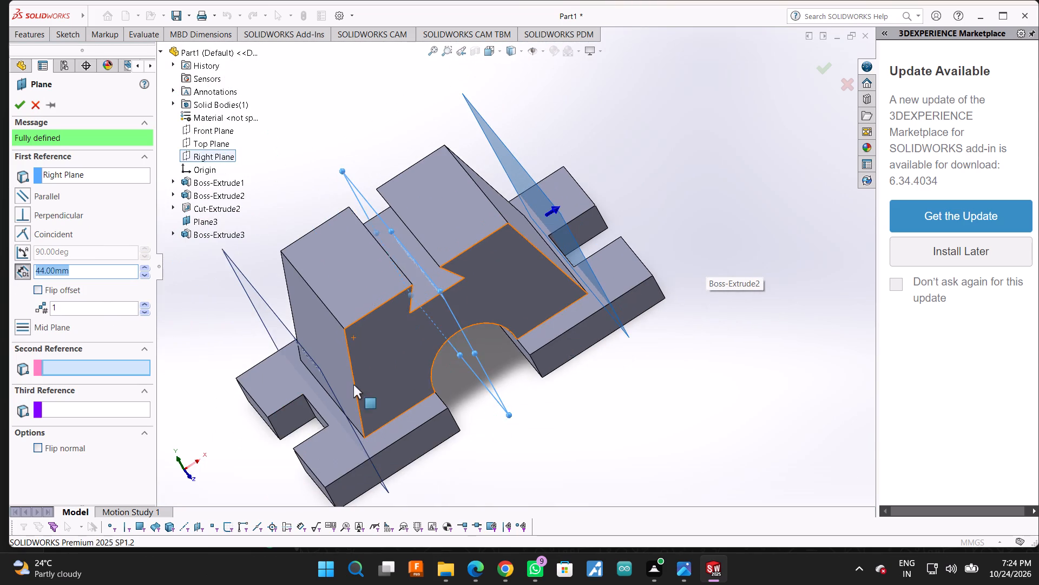
pyautogui.scroll(-1, 353, 385)
pyautogui.click(21, 106)
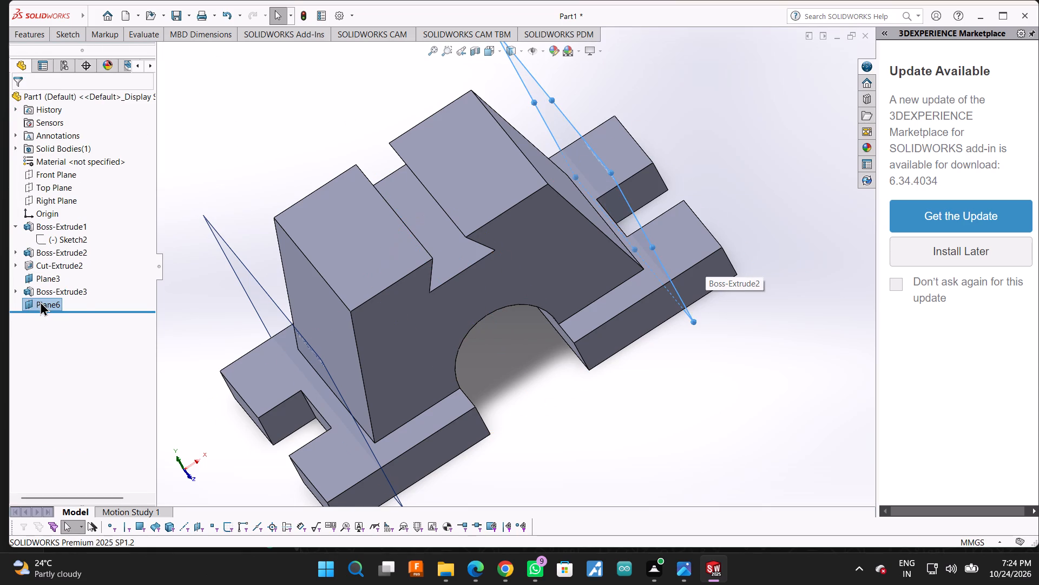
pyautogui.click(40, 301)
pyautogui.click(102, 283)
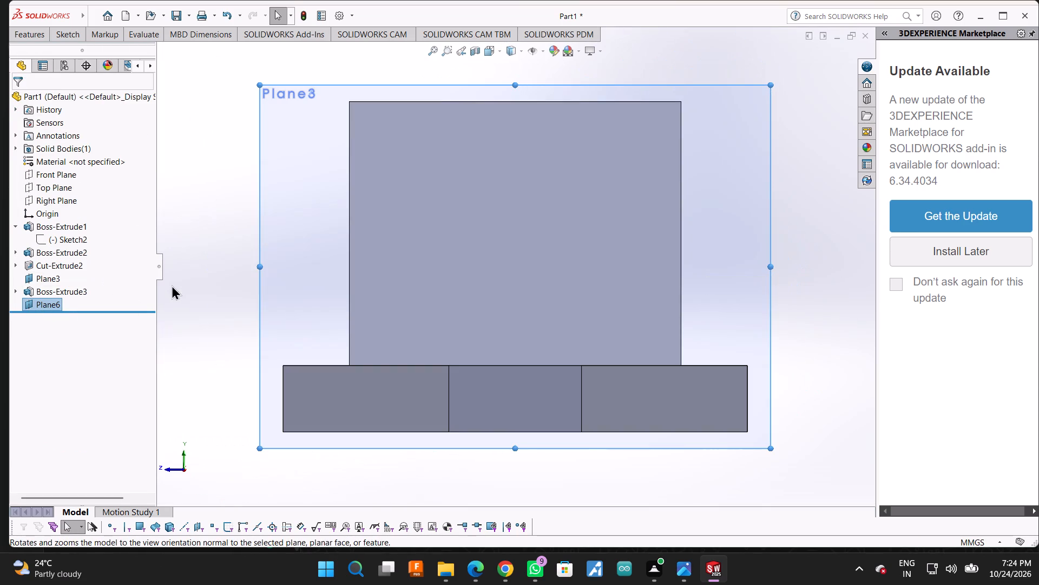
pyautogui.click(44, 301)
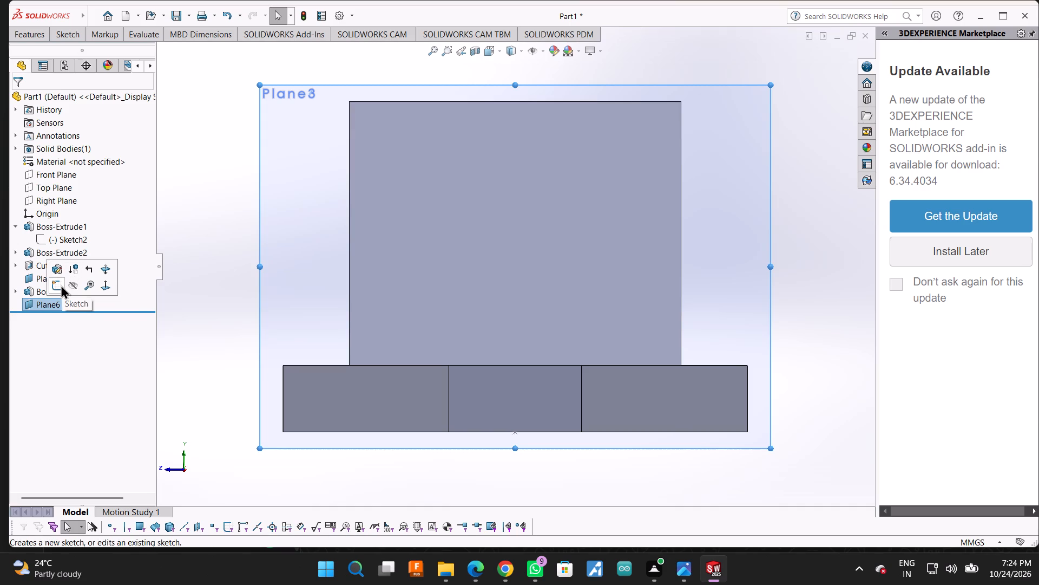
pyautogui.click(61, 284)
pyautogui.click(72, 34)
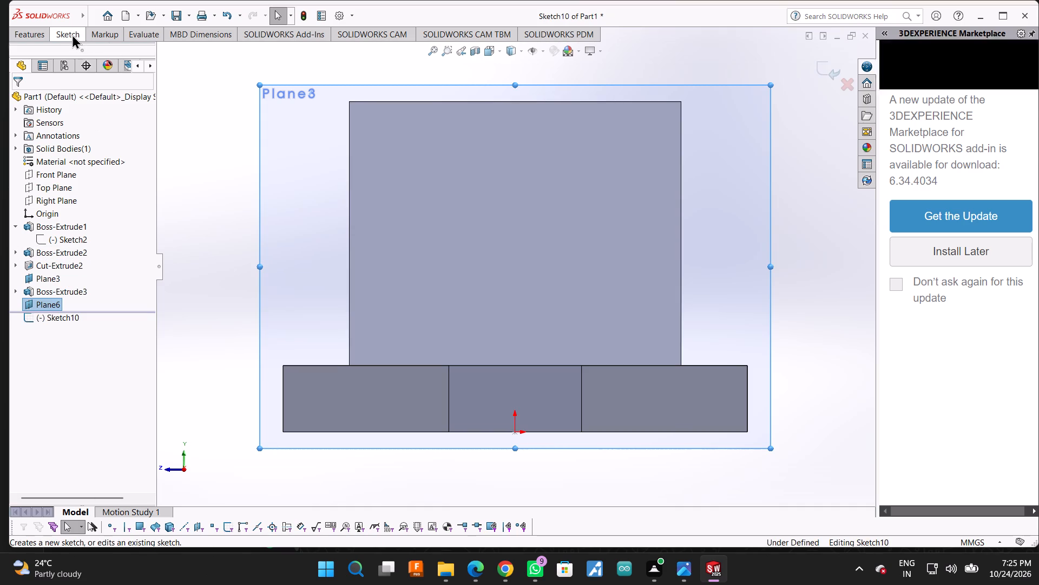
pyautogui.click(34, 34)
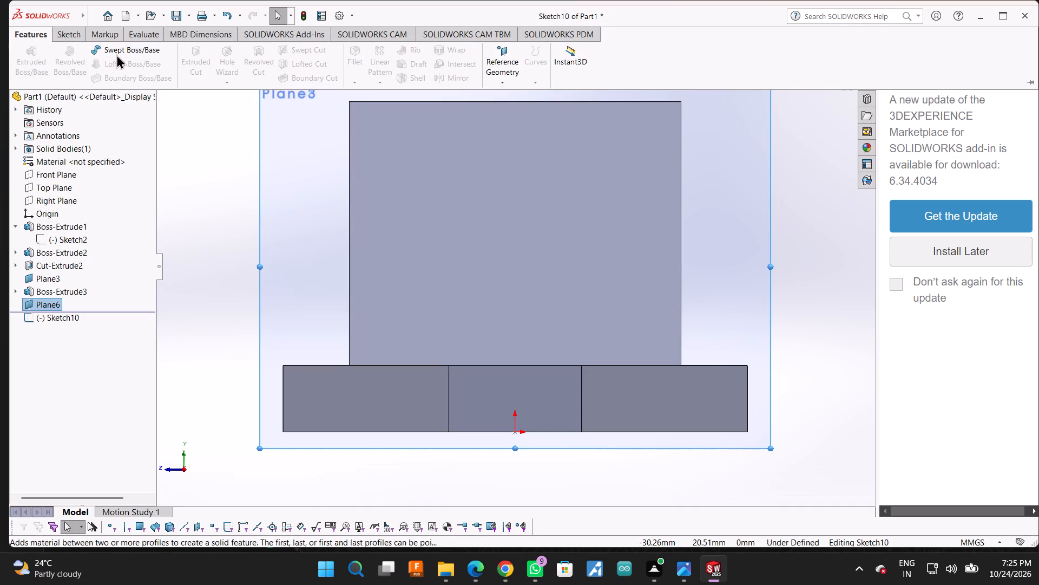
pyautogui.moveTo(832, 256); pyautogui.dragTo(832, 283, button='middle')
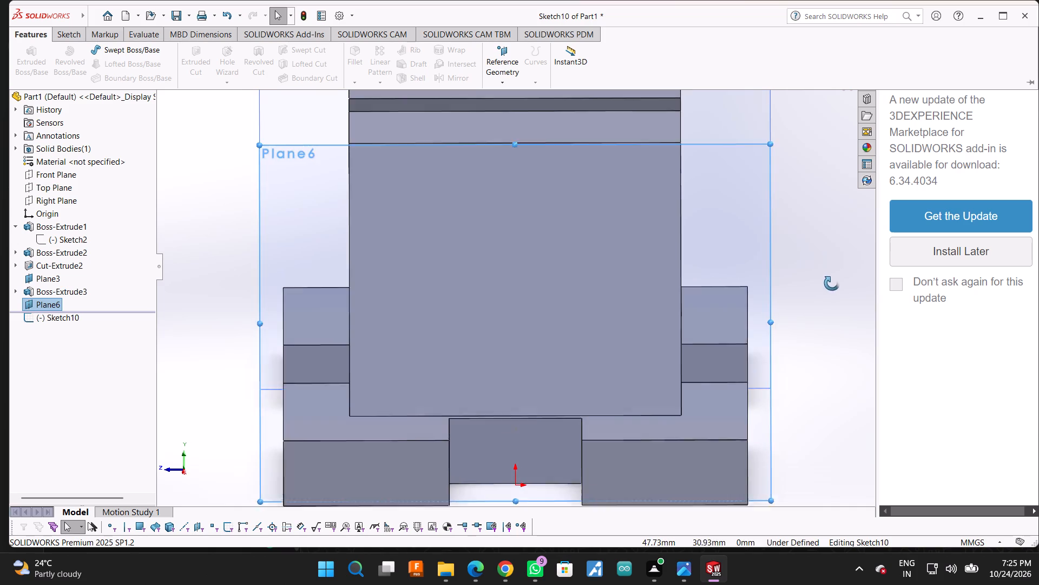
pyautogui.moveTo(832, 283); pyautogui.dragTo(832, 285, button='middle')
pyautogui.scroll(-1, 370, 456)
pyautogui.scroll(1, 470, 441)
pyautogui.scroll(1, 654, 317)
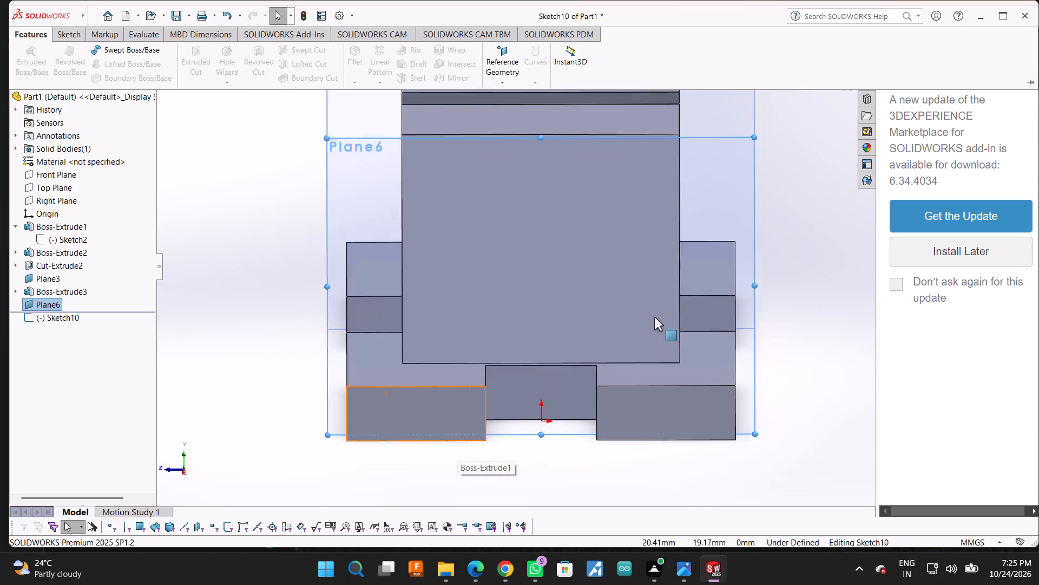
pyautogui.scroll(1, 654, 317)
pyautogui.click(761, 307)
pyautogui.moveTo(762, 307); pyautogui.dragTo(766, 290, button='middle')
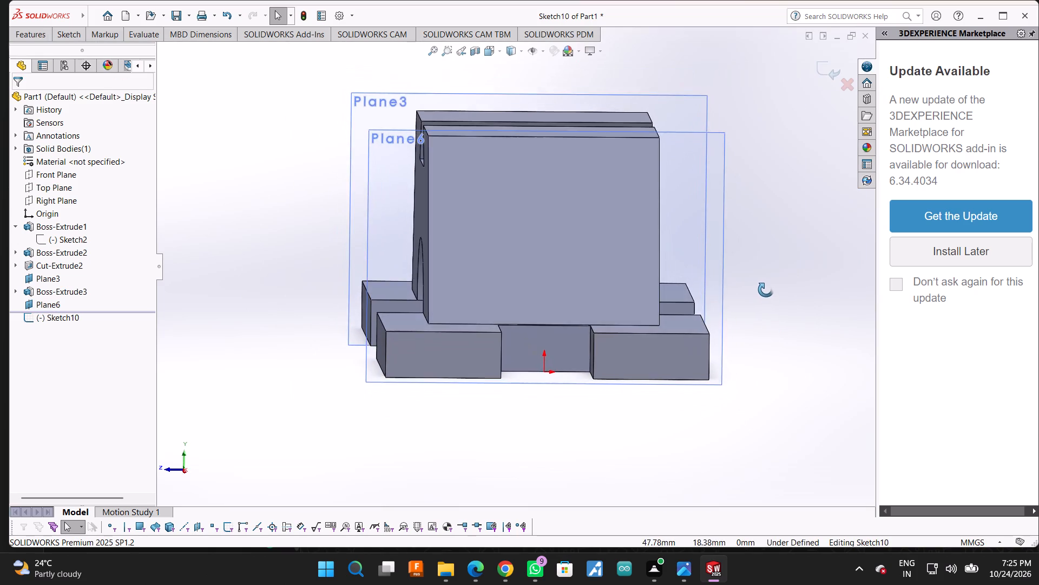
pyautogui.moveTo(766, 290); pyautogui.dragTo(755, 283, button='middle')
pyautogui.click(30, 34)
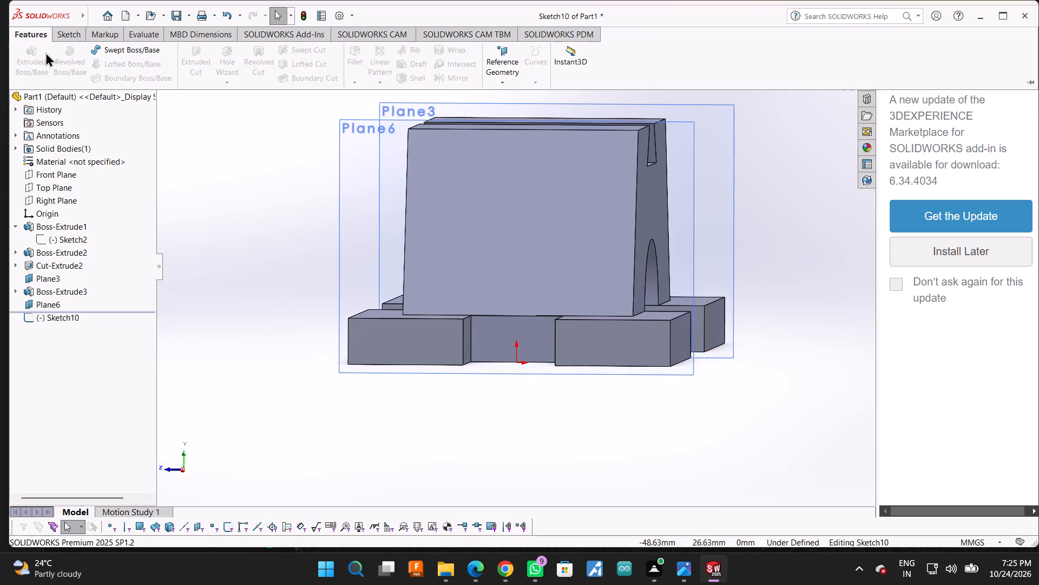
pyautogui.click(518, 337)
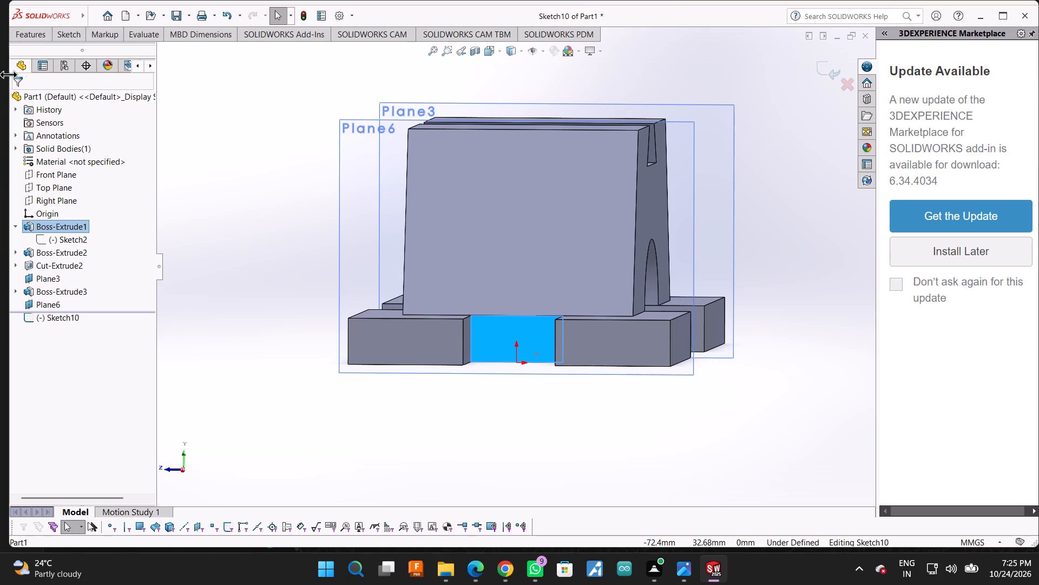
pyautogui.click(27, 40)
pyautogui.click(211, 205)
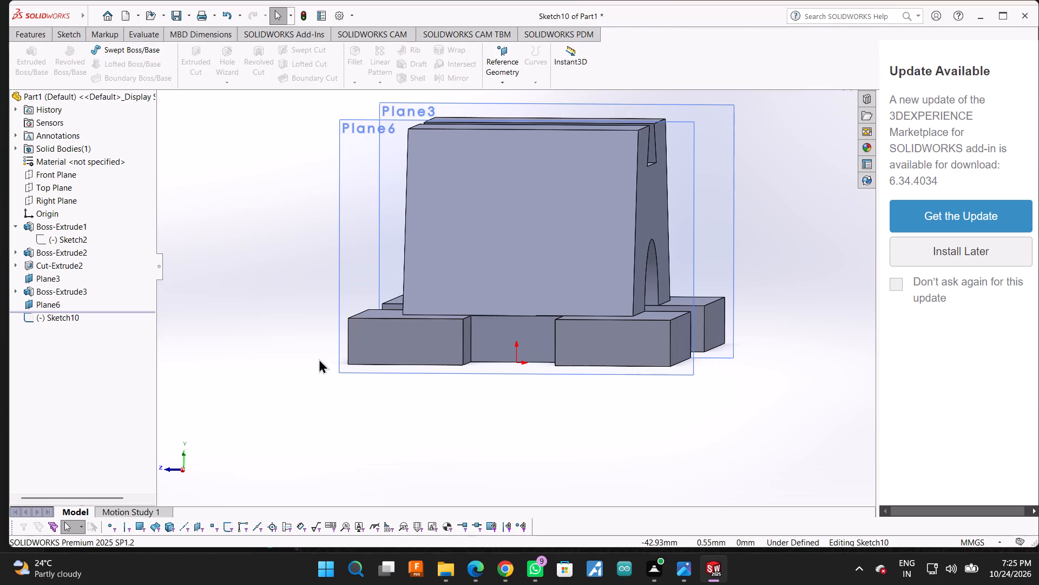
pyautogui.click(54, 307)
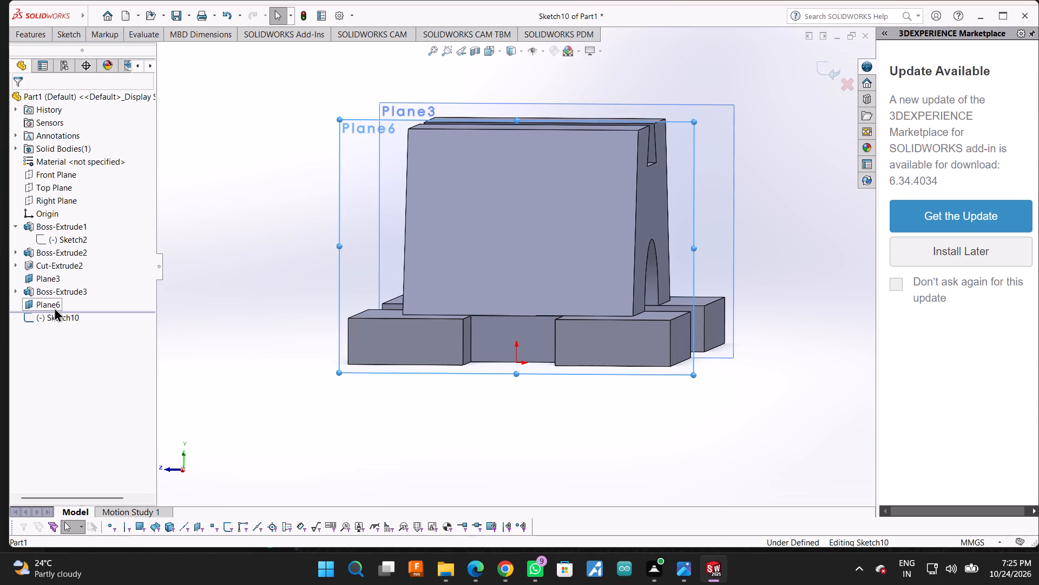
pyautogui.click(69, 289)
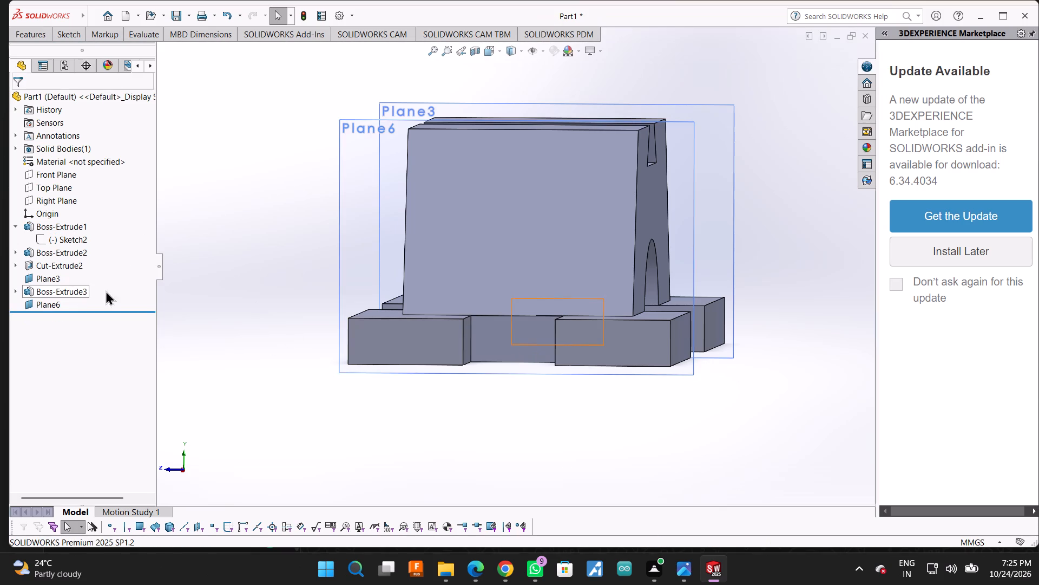
# Sketch a closed 20 by 10 mm line rectangle across the base slot's opening on the new 44 mm offset plane.
pyautogui.click(345, 229)
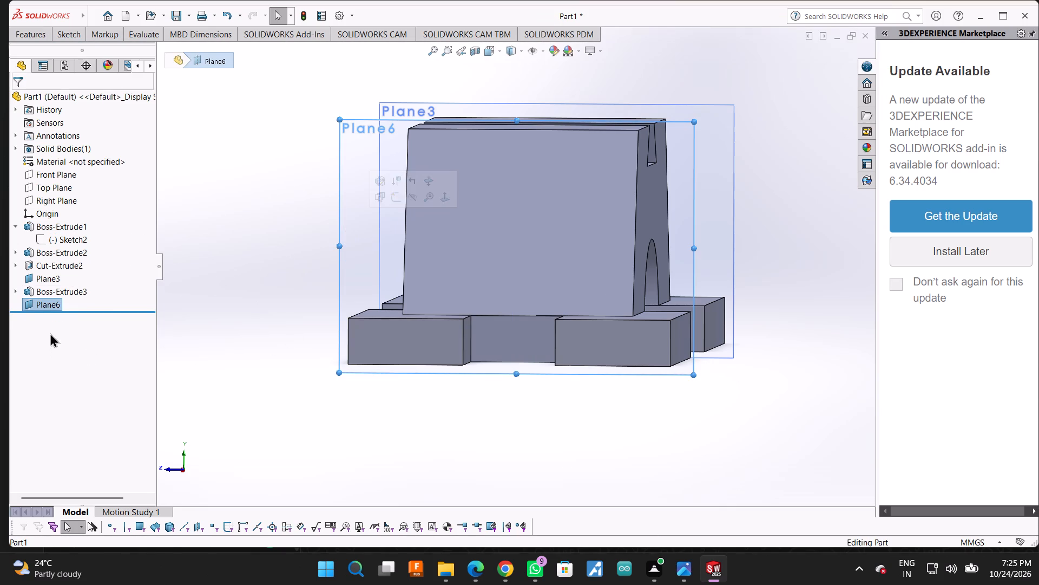
pyautogui.click(50, 307)
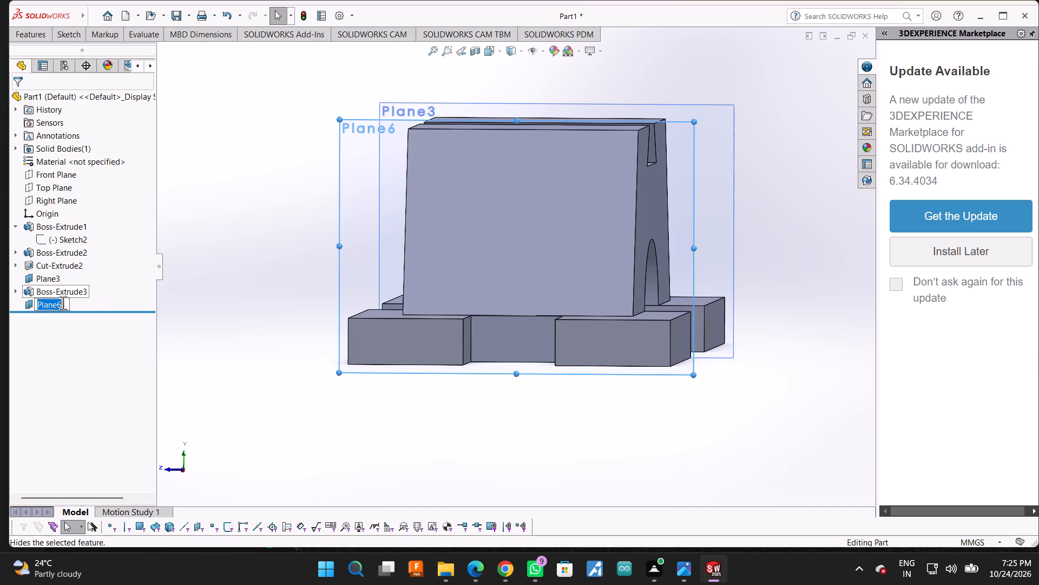
pyautogui.click(63, 305)
pyautogui.click(88, 301)
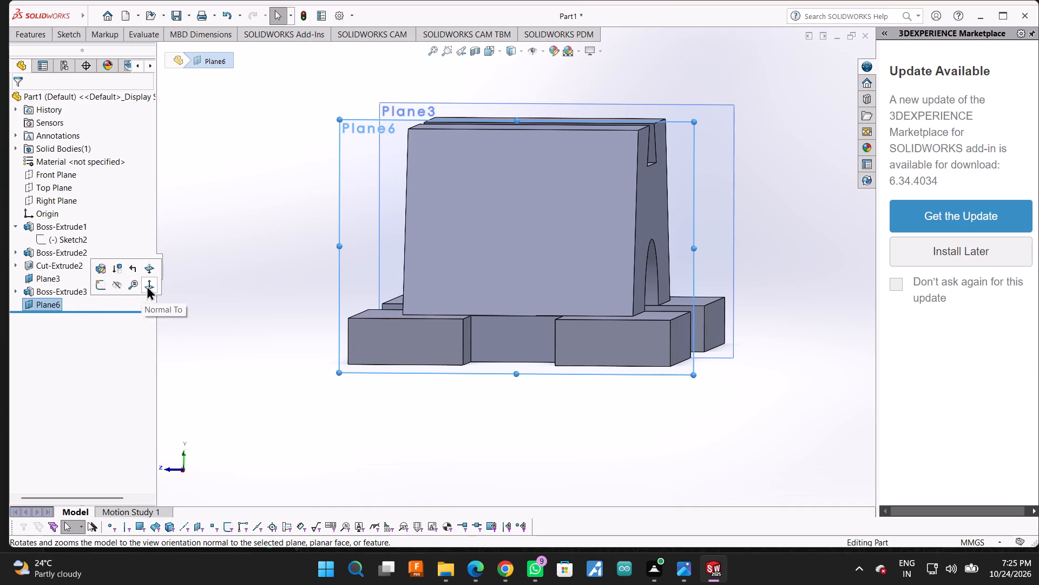
pyautogui.click(147, 285)
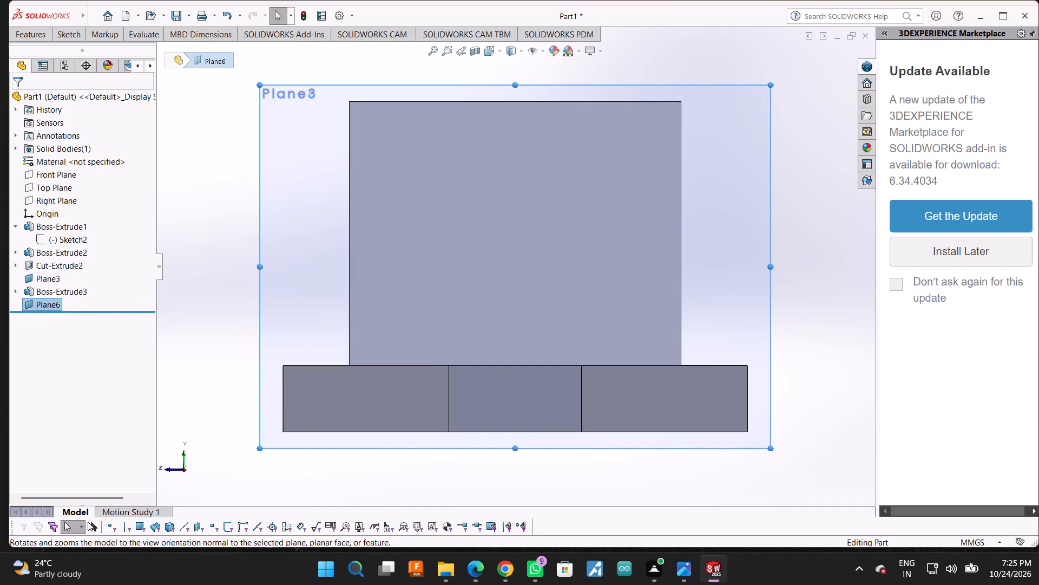
pyautogui.click(70, 38)
pyautogui.click(86, 49)
pyautogui.scroll(-2, 334, 381)
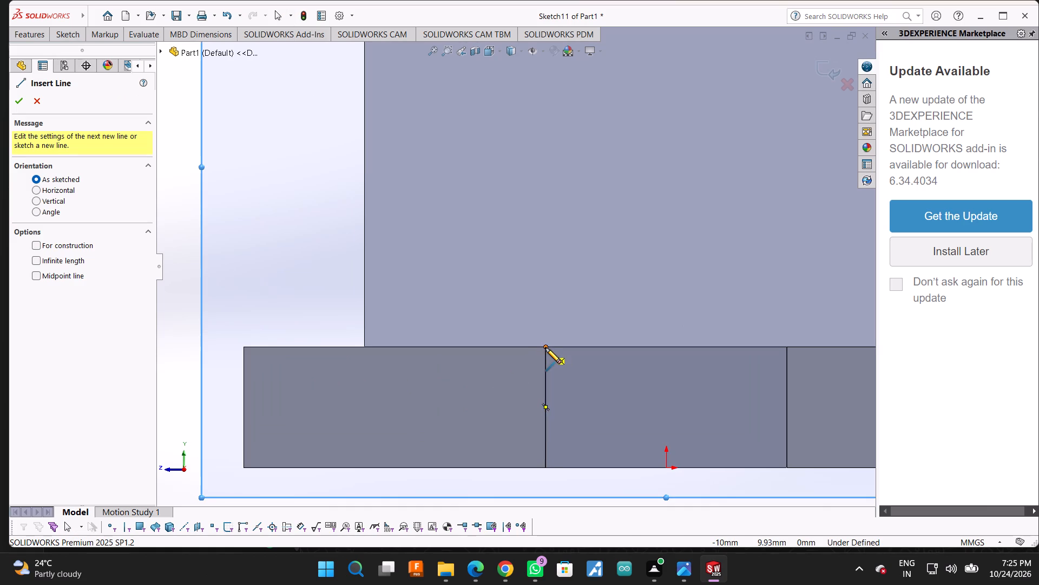
pyautogui.click(545, 348)
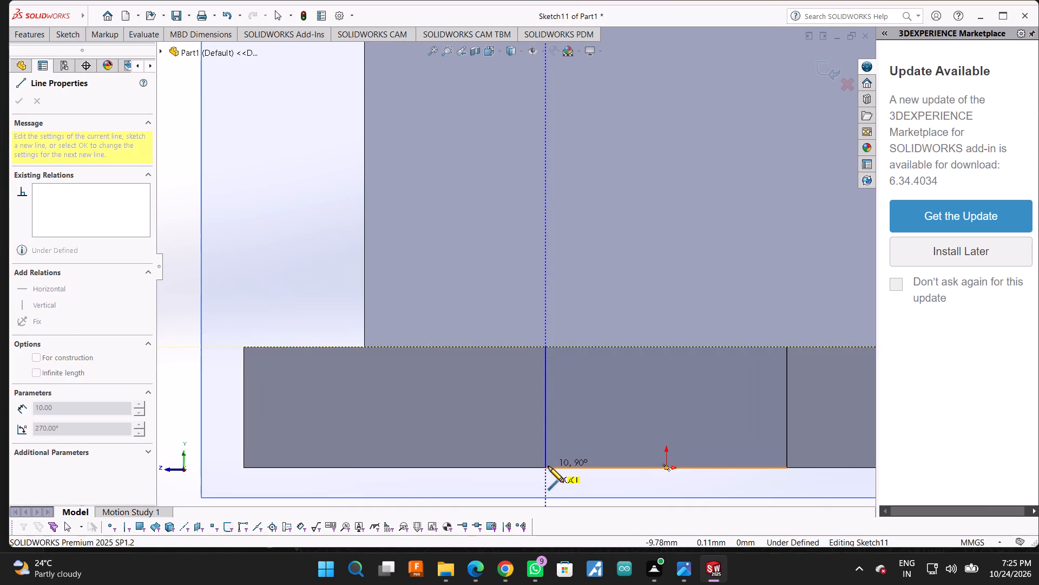
pyautogui.click(545, 466)
pyautogui.scroll(1, 478, 472)
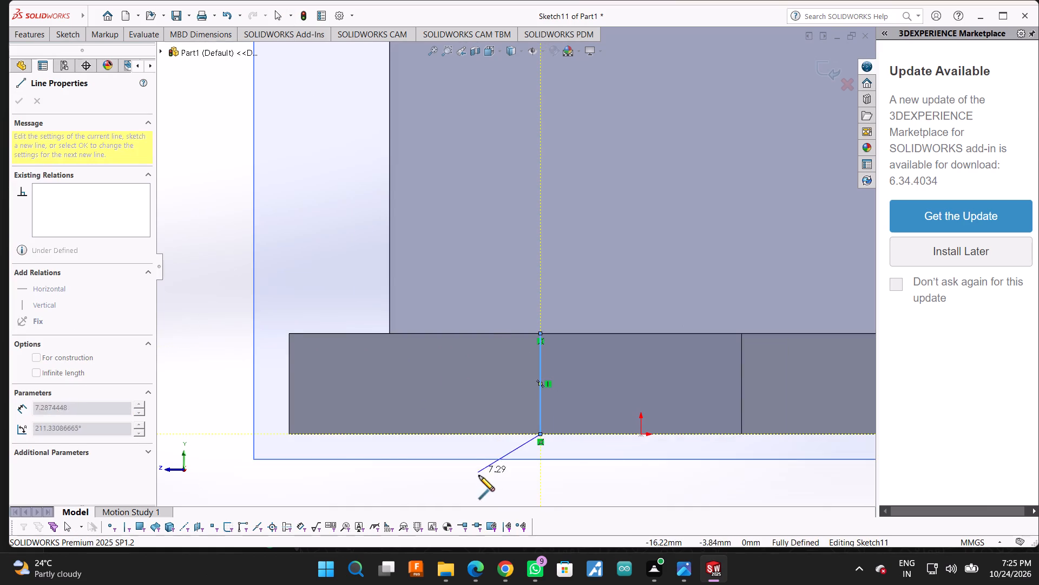
pyautogui.scroll(-1, 649, 450)
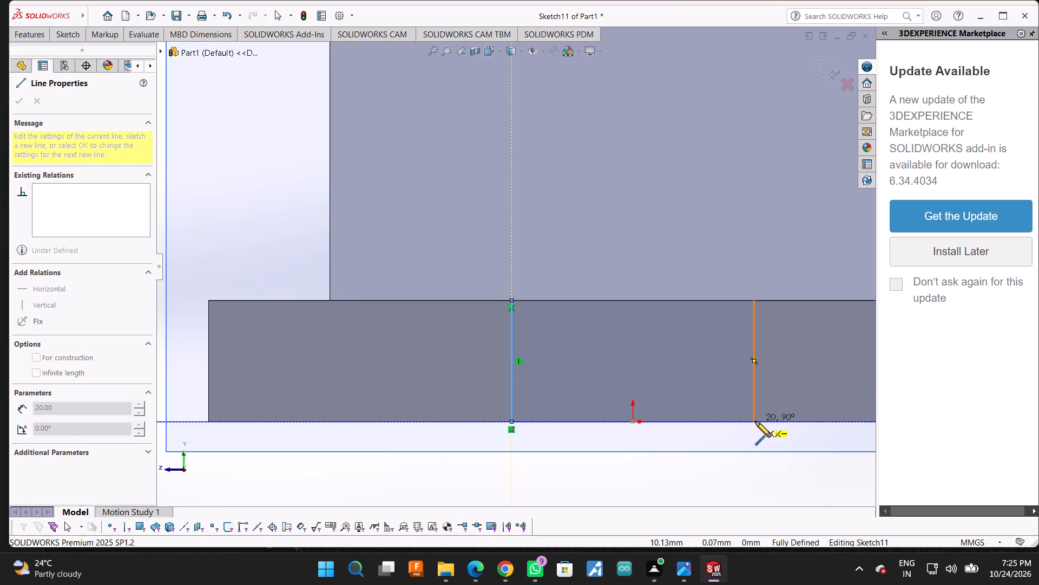
pyautogui.click(755, 421)
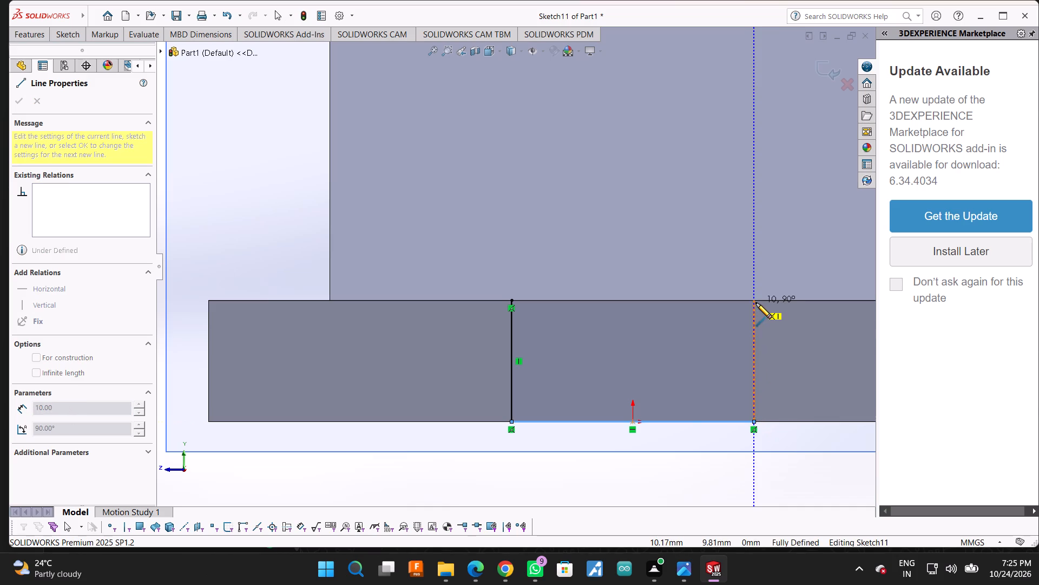
pyautogui.click(756, 303)
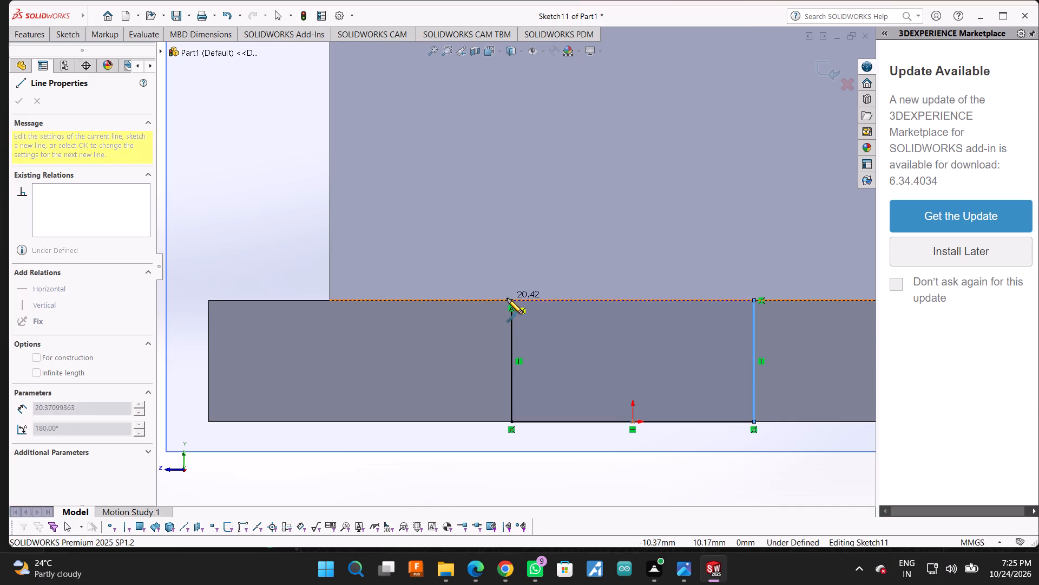
pyautogui.click(512, 299)
pyautogui.scroll(1, 380, 359)
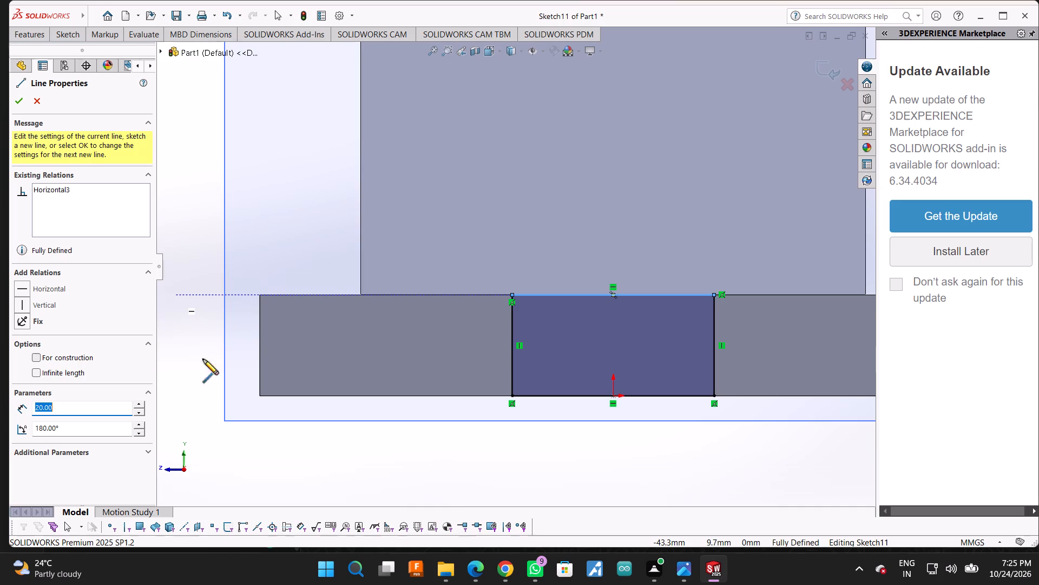
pyautogui.click(14, 109)
pyautogui.click(14, 102)
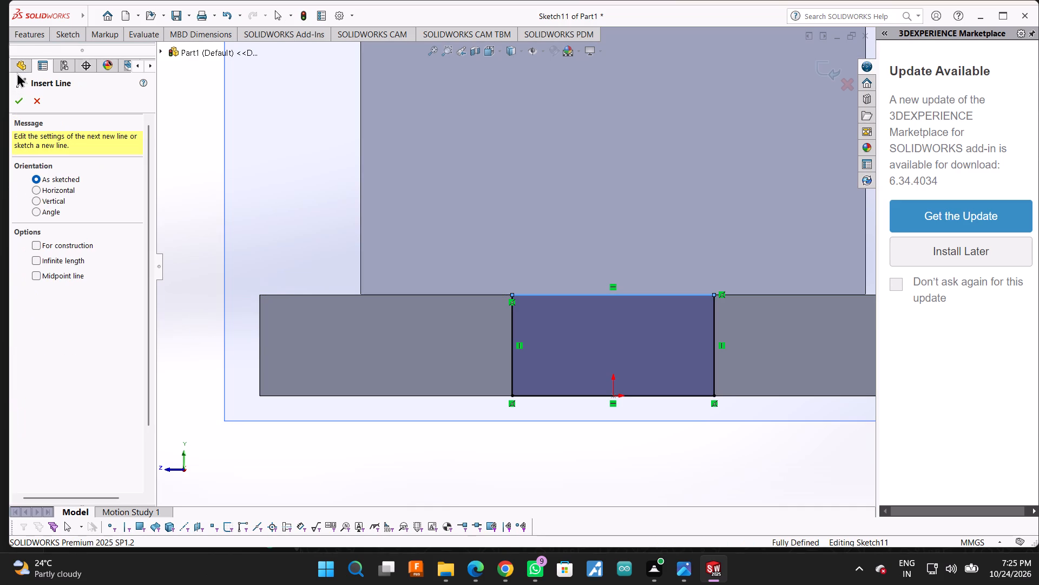
pyautogui.click(17, 102)
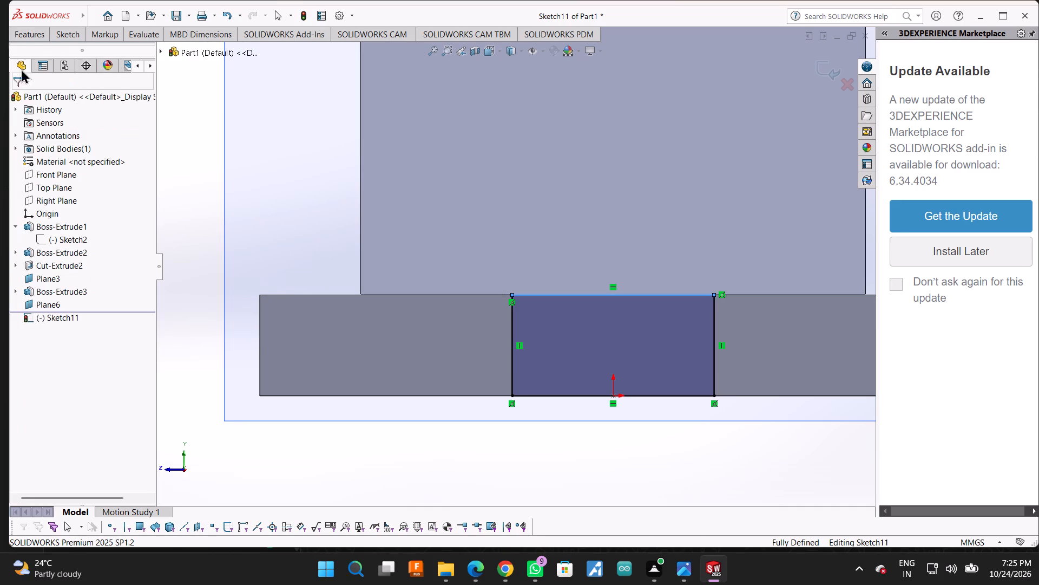
# Extrude the slot rectangle 3 mm blind from its sketch plane, merged with the base.
pyautogui.click(20, 36)
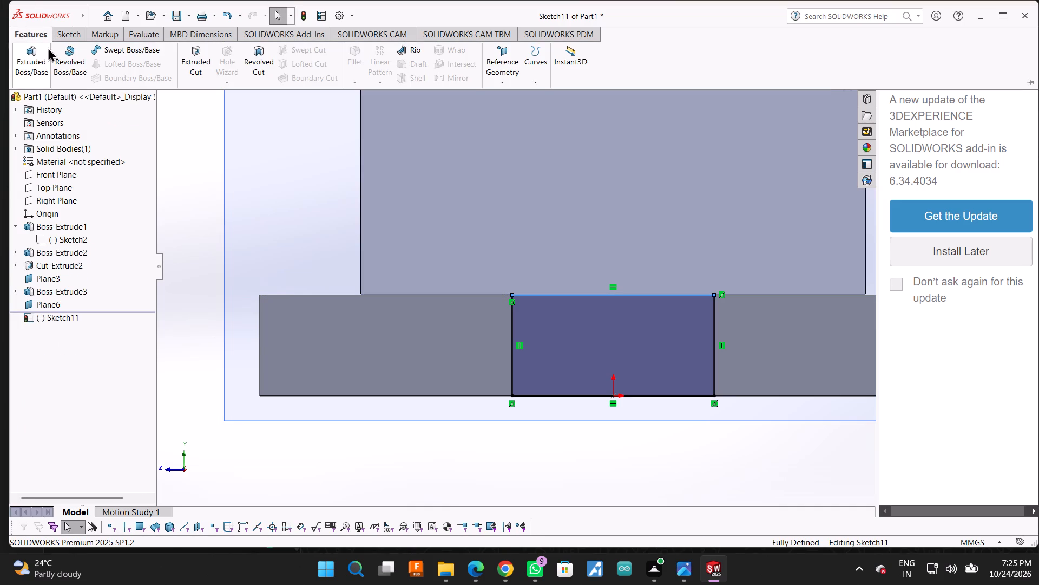
pyautogui.click(31, 51)
pyautogui.scroll(4, 464, 119)
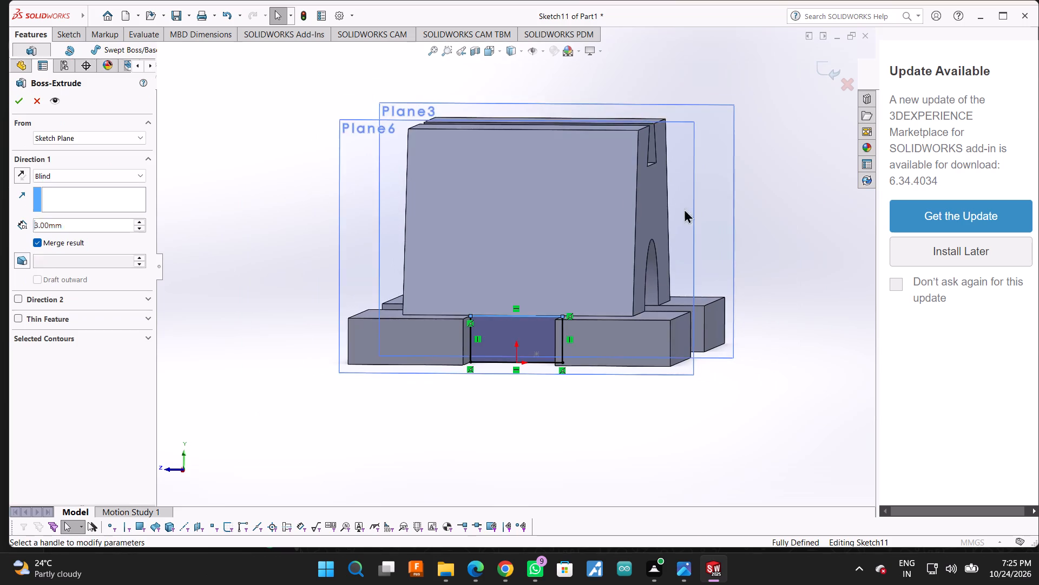
pyautogui.moveTo(768, 198); pyautogui.dragTo(768, 237, button='middle')
pyautogui.scroll(-4, 488, 343)
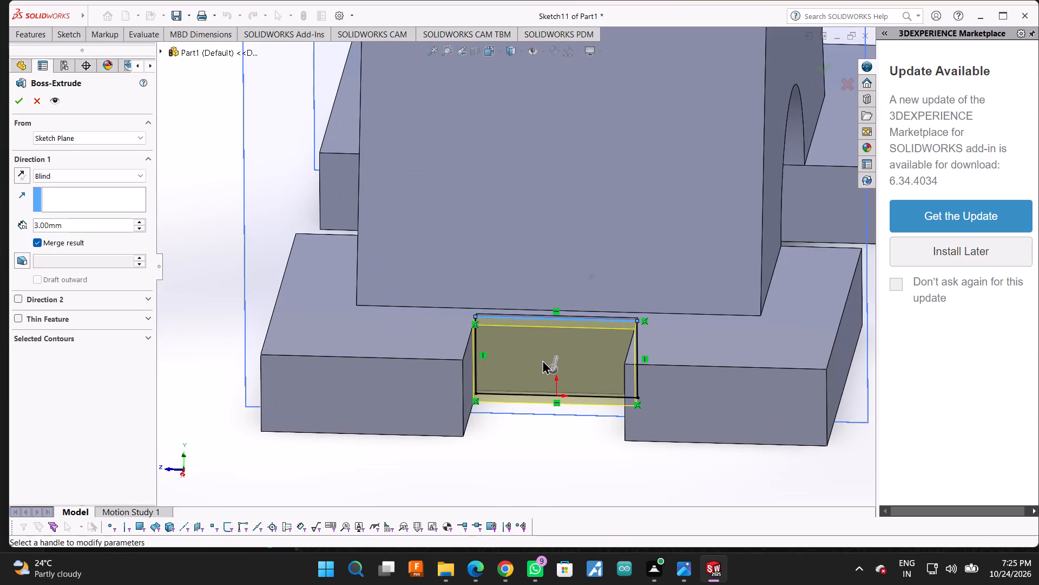
pyautogui.scroll(-2, 542, 358)
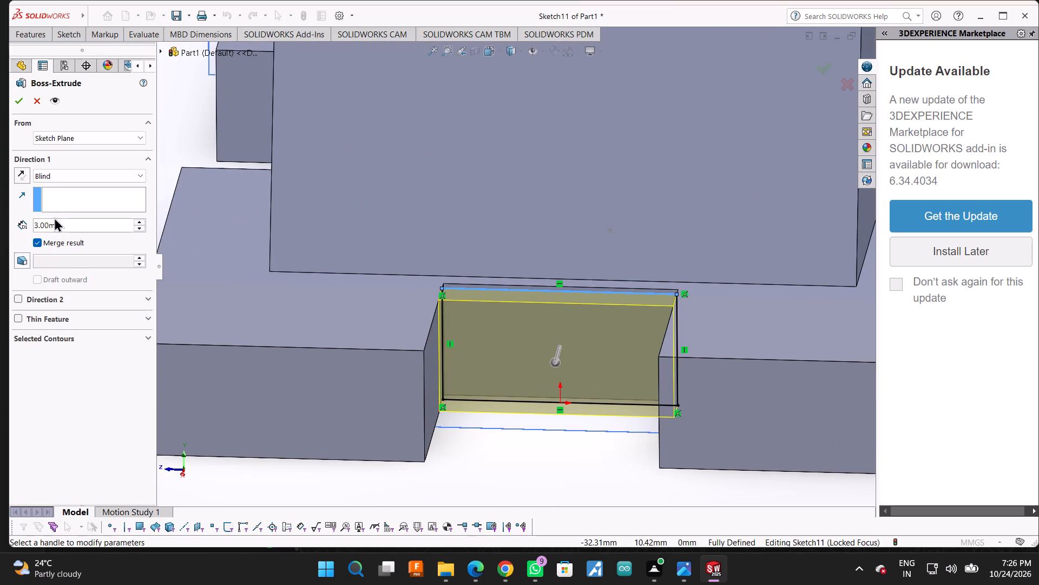
pyautogui.click(14, 100)
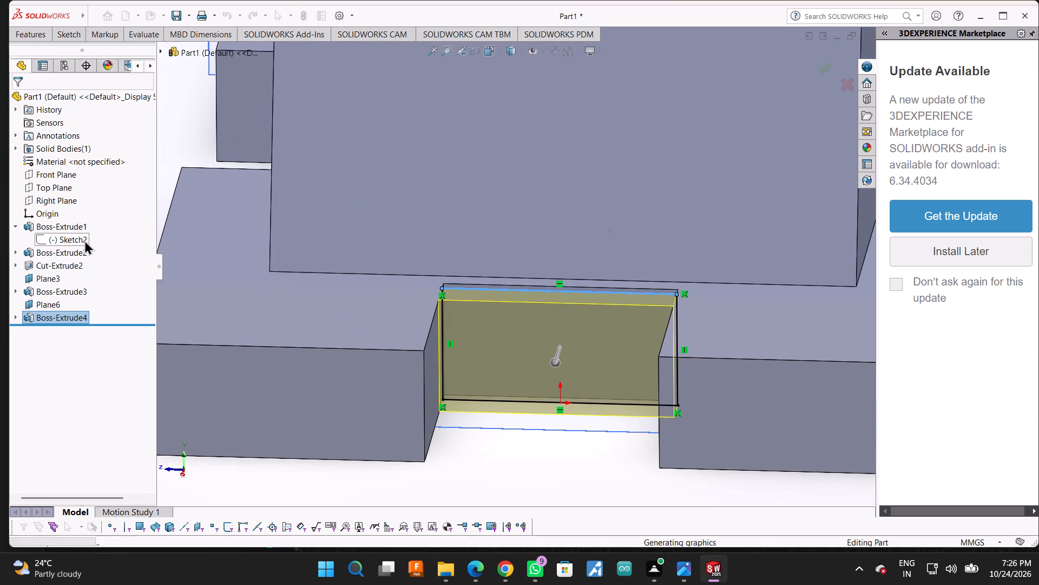
# Examine the new fill at the slot's inner end and the area between it and the tapered block.
pyautogui.scroll(2, 904, 367)
pyautogui.scroll(5, 781, 314)
pyautogui.moveTo(787, 221); pyautogui.dragTo(782, 250, button='middle')
pyautogui.scroll(-5, 569, 262)
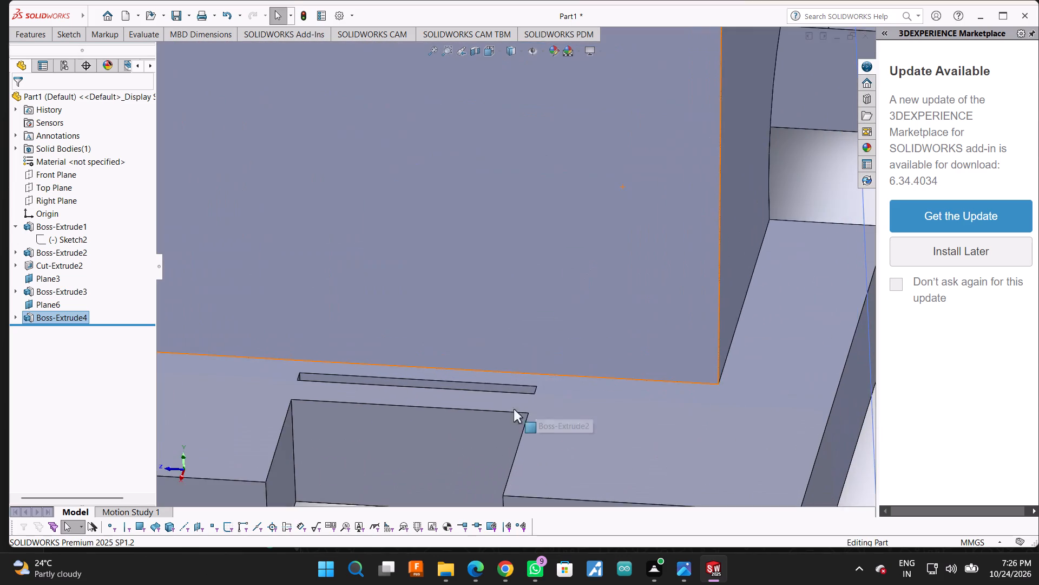
pyautogui.scroll(-2, 514, 409)
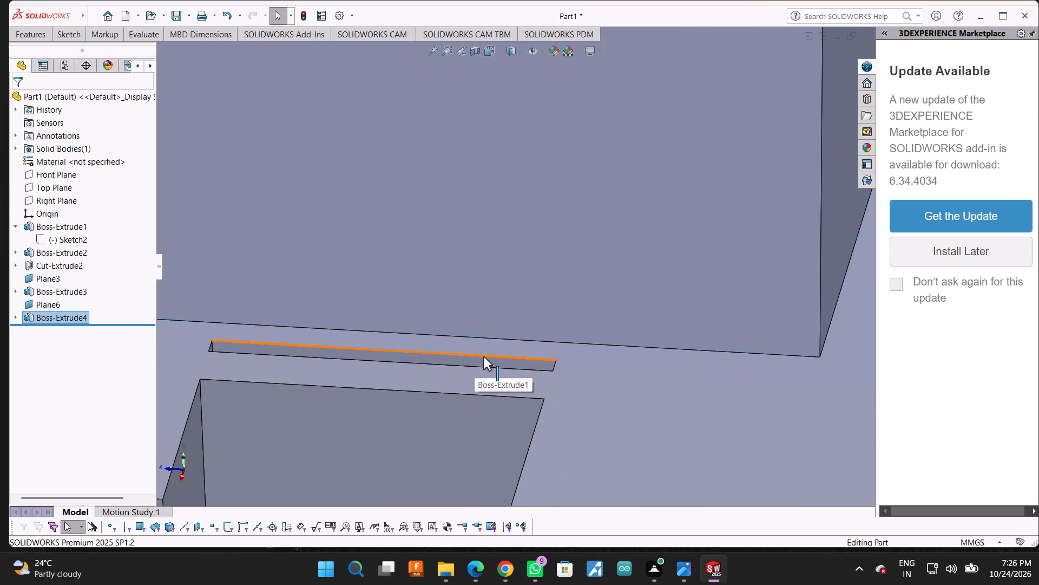
pyautogui.scroll(2, 483, 356)
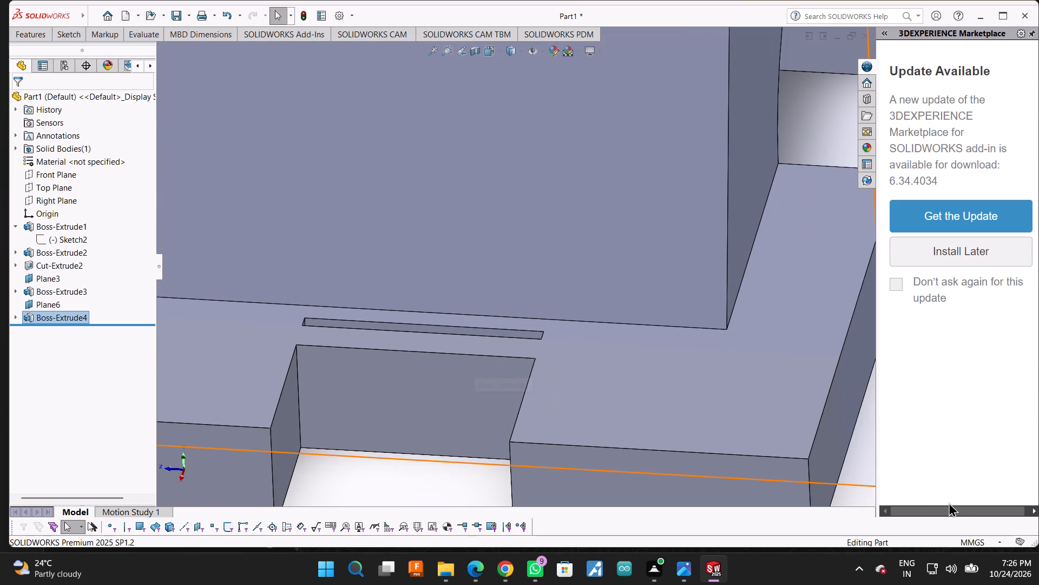
pyautogui.scroll(2, 947, 503)
pyautogui.scroll(2, 862, 442)
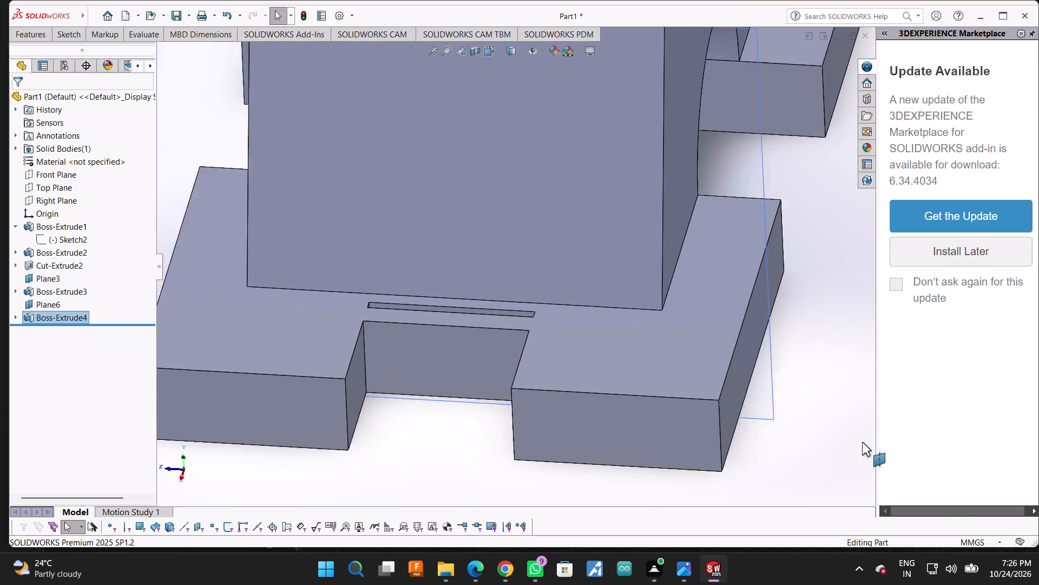
pyautogui.scroll(1, 862, 442)
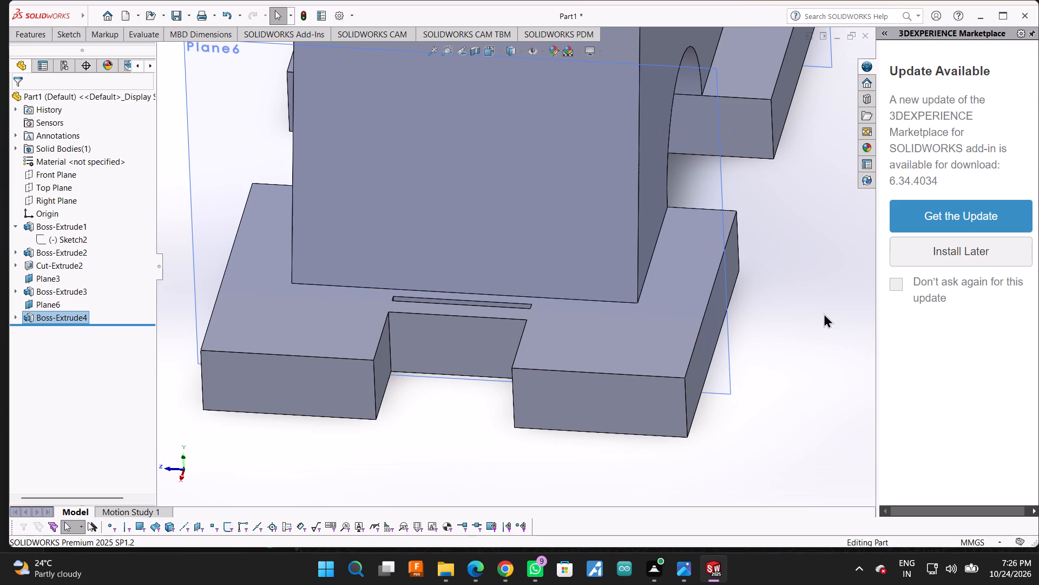
pyautogui.moveTo(824, 313); pyautogui.dragTo(841, 350, button='middle')
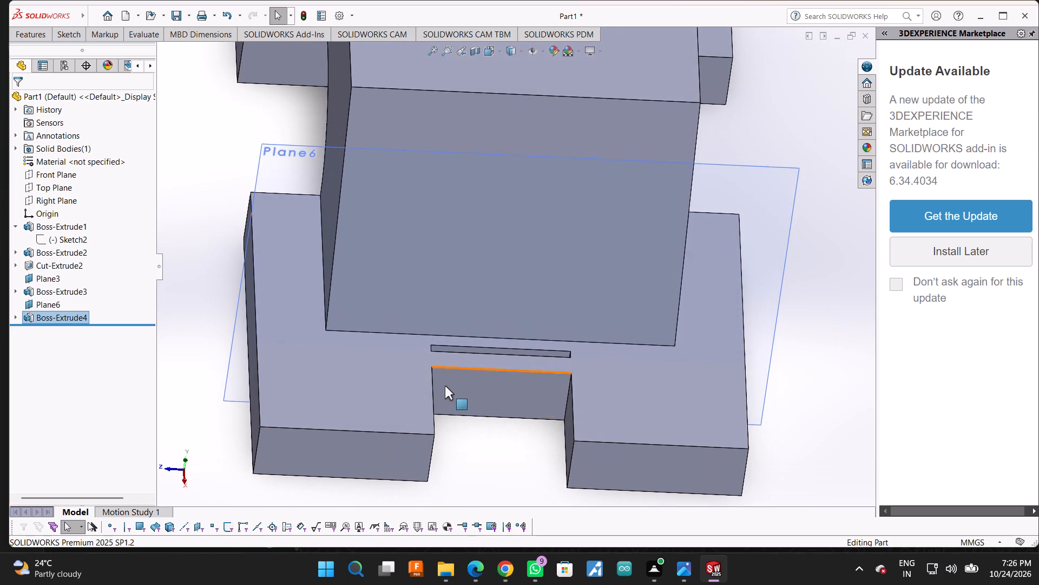
pyautogui.scroll(-2, 439, 389)
pyautogui.scroll(-2, 577, 374)
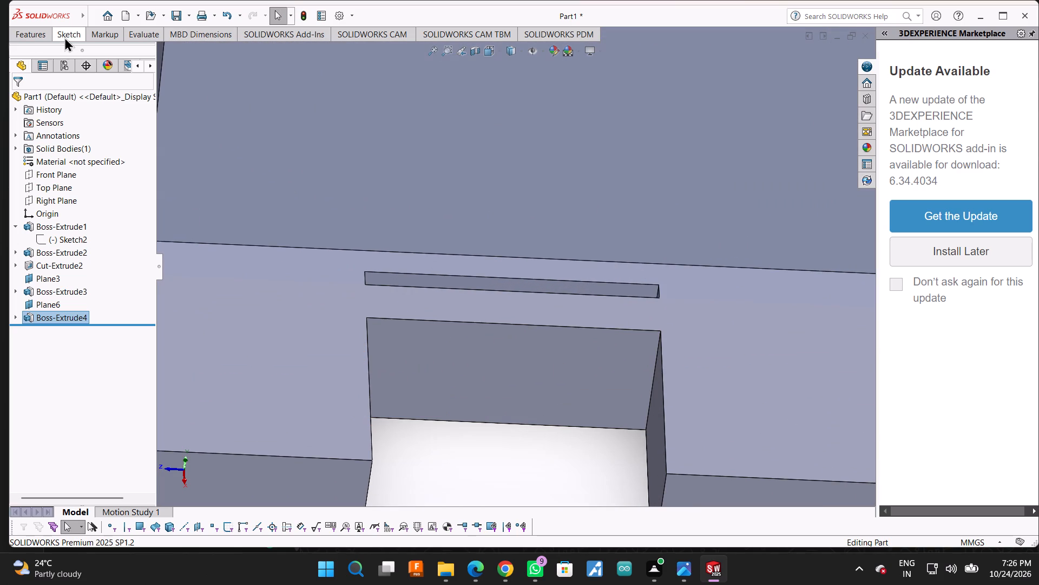
# Check the slot's remaining depth with a dimension between its inner face and the base's end face.
pyautogui.click(64, 37)
pyautogui.click(64, 49)
pyautogui.scroll(2, 586, 186)
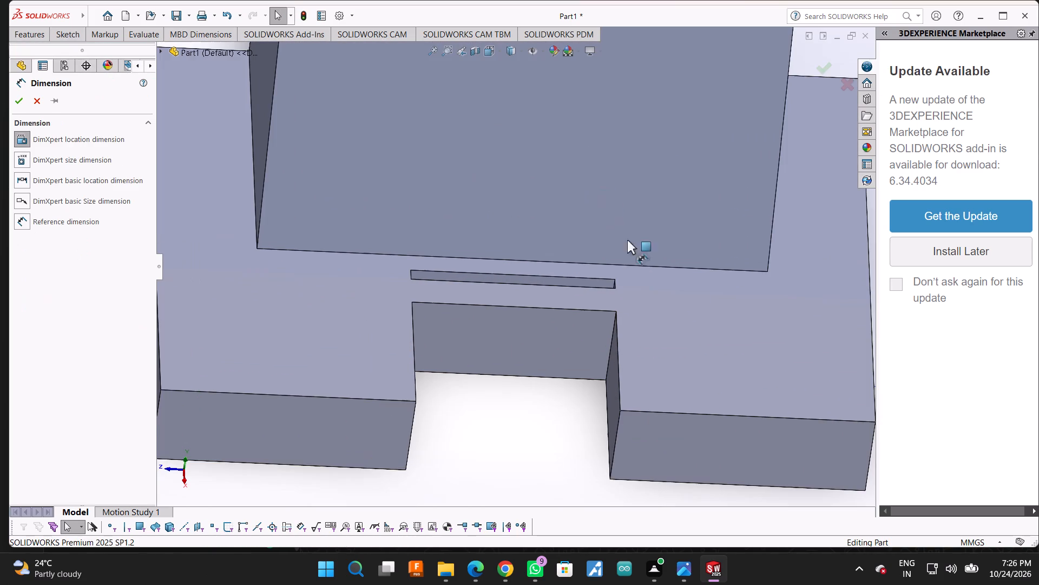
pyautogui.click(617, 359)
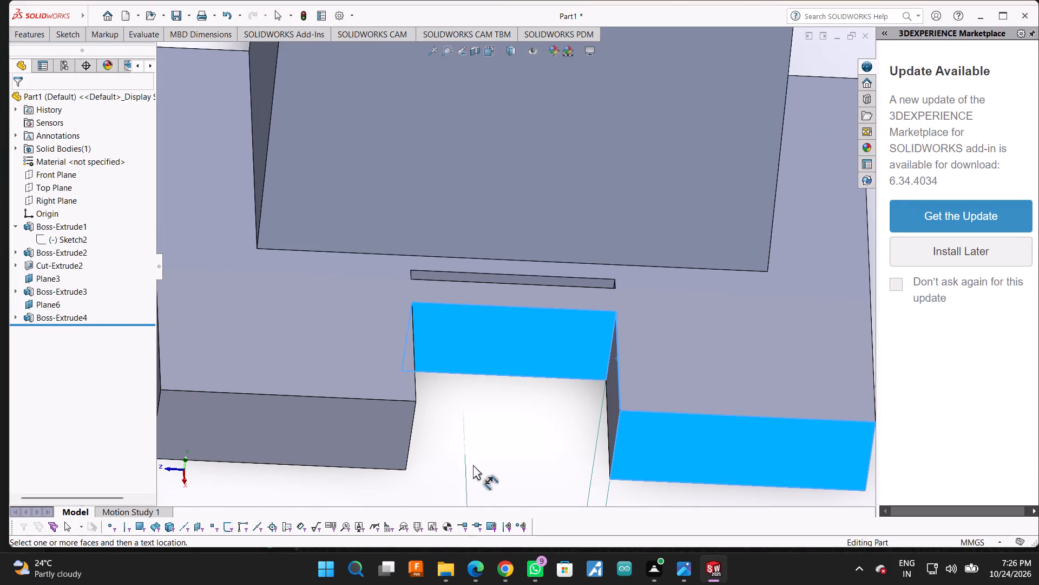
pyautogui.scroll(4, 491, 396)
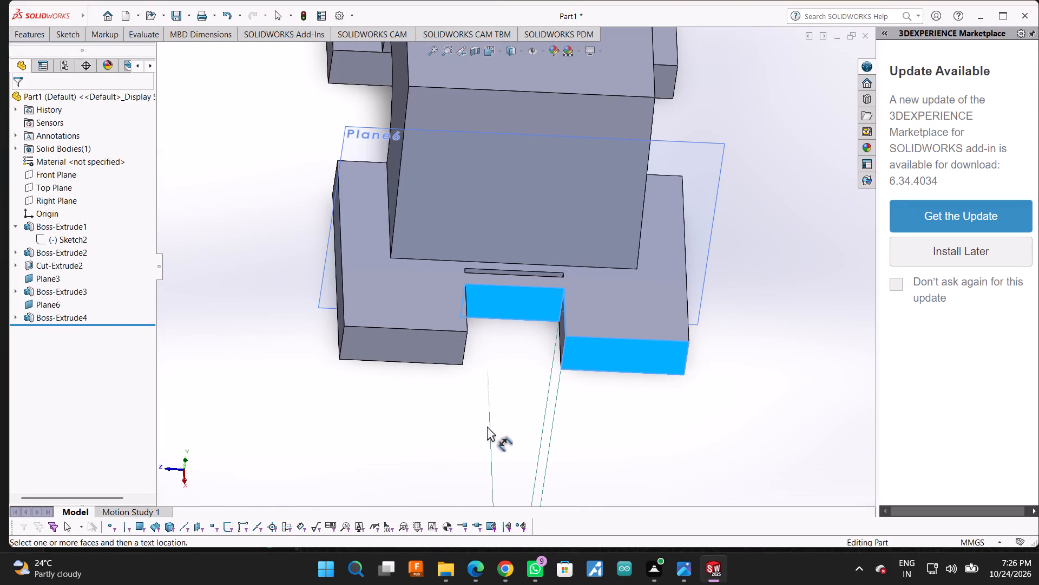
pyautogui.scroll(4, 518, 333)
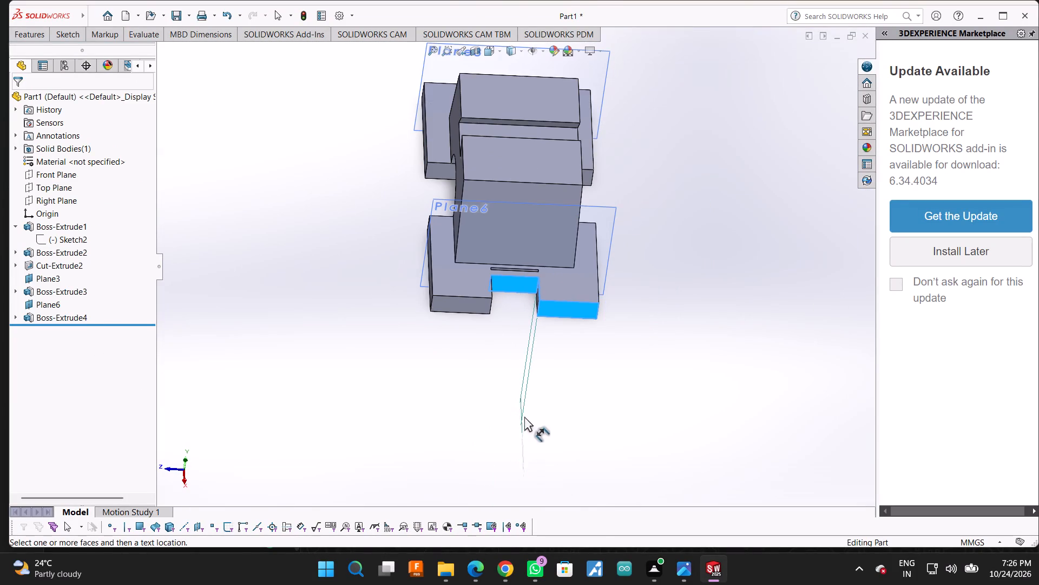
pyautogui.scroll(-1, 518, 407)
pyautogui.moveTo(518, 407); pyautogui.dragTo(614, 410, button='middle')
pyautogui.scroll(-2, 533, 329)
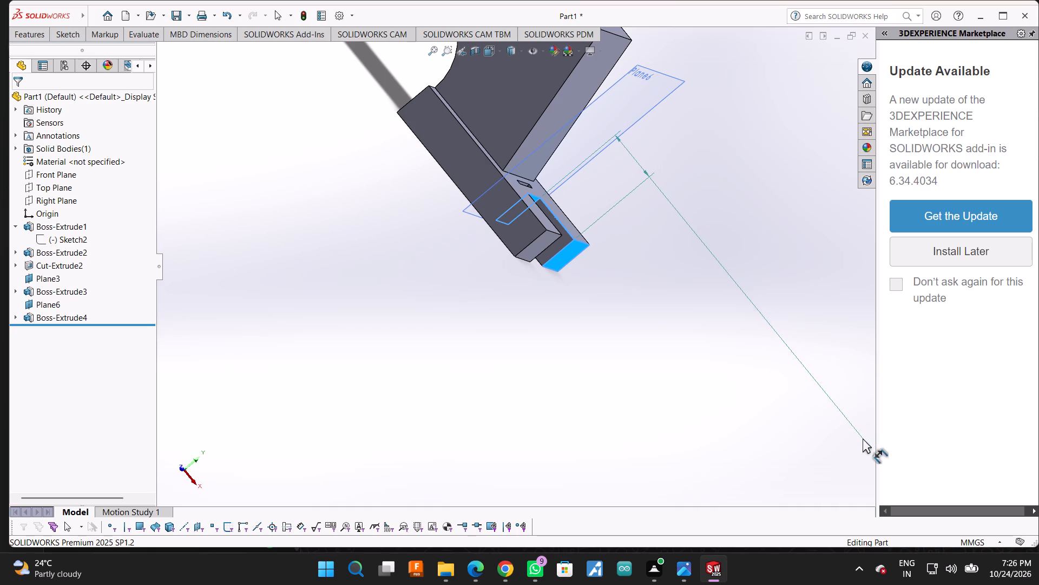
pyautogui.click(733, 344)
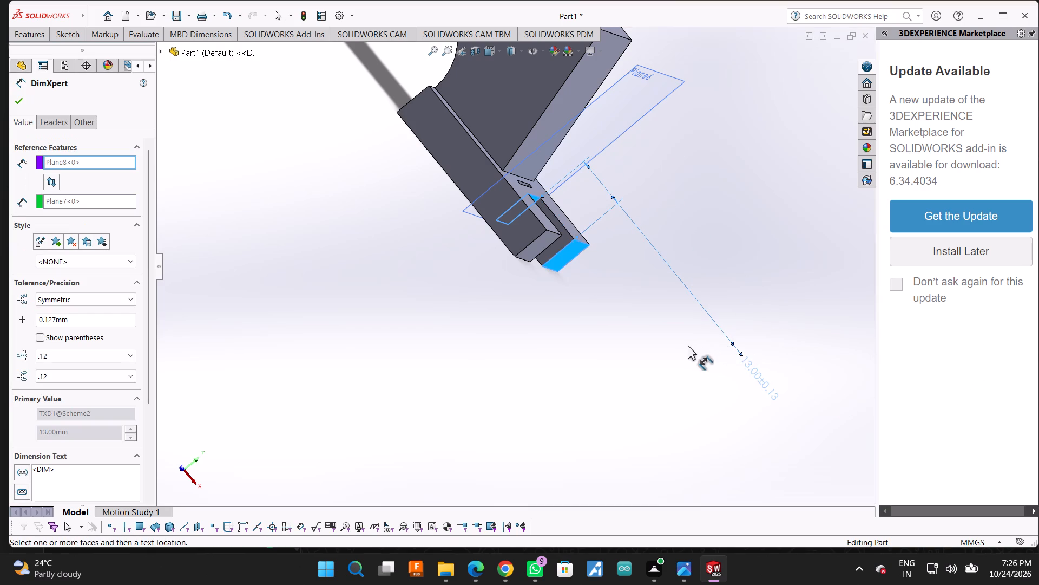
pyautogui.moveTo(773, 237); pyautogui.dragTo(772, 237, button='middle')
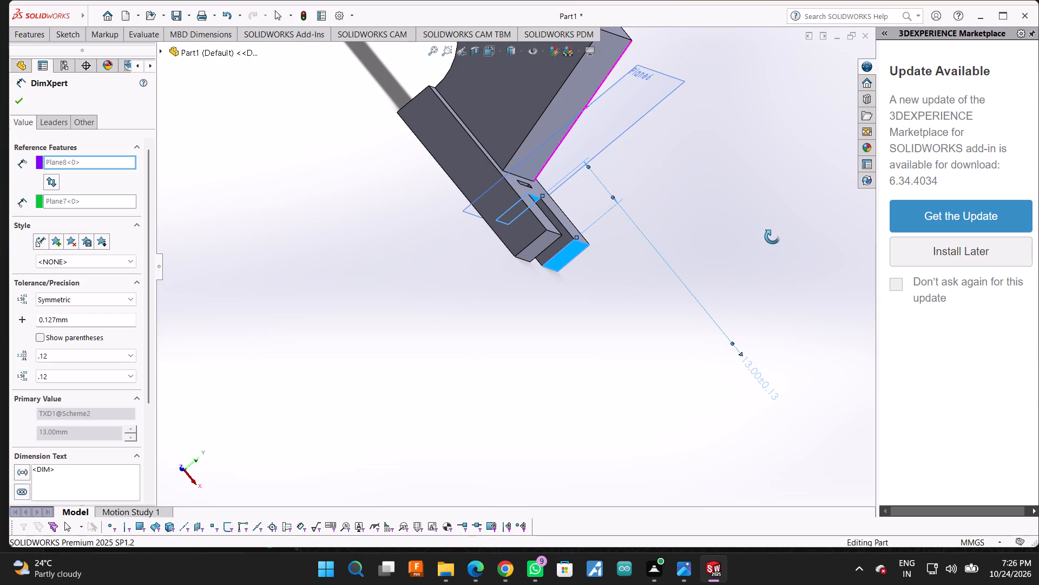
pyautogui.moveTo(772, 237); pyautogui.dragTo(727, 255, button='middle')
pyautogui.scroll(-4, 589, 230)
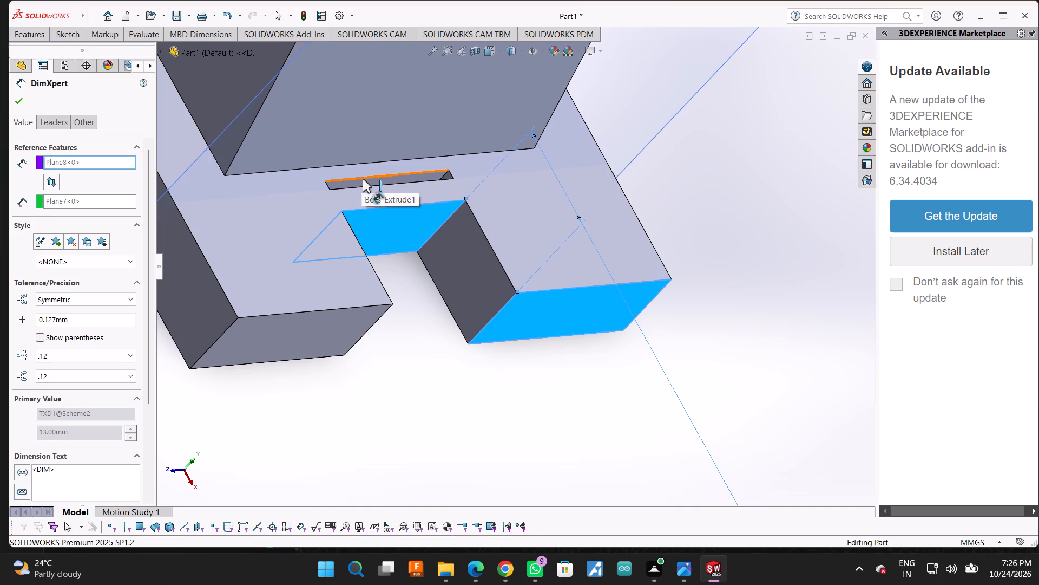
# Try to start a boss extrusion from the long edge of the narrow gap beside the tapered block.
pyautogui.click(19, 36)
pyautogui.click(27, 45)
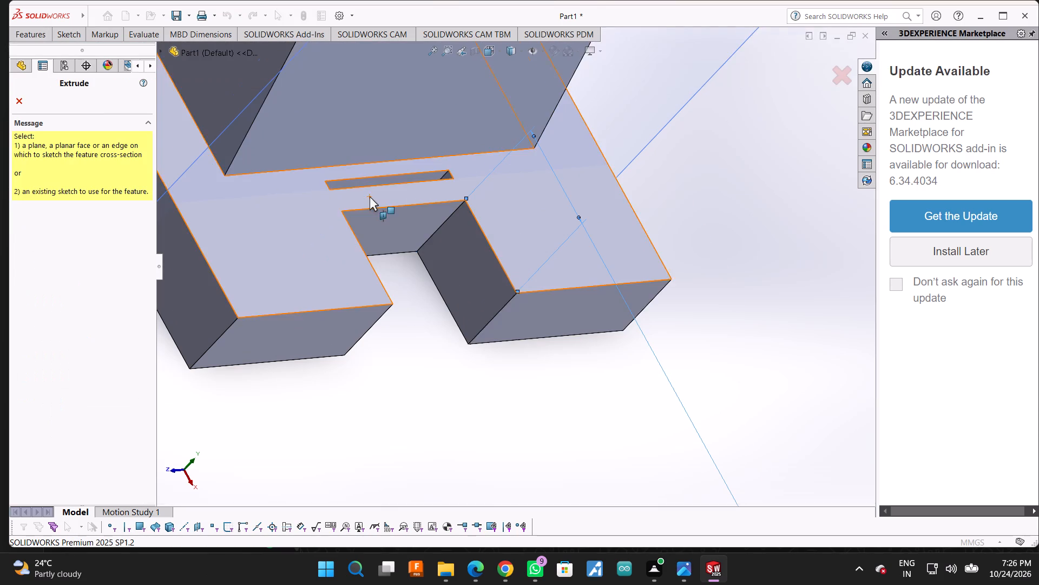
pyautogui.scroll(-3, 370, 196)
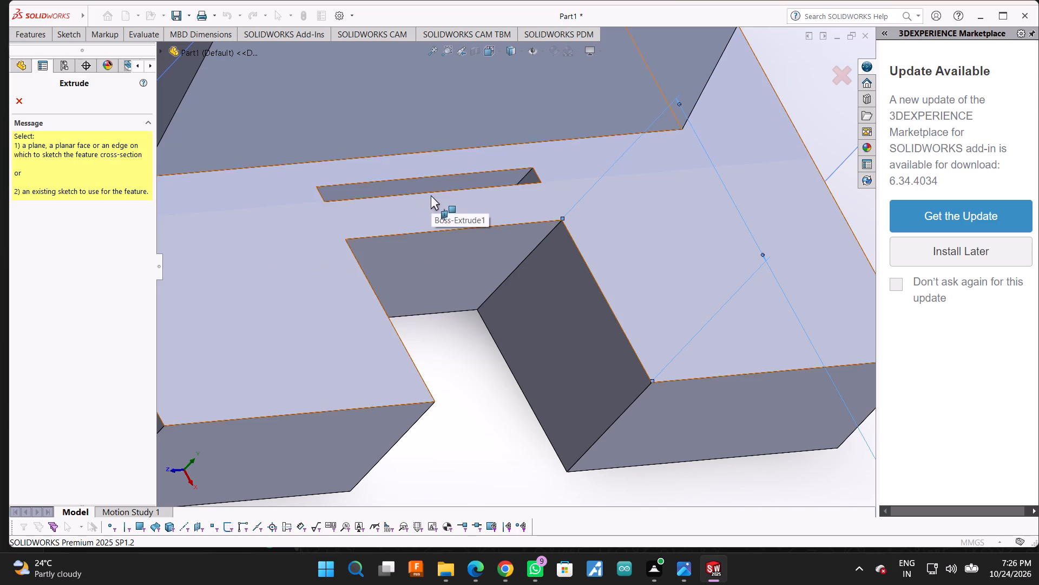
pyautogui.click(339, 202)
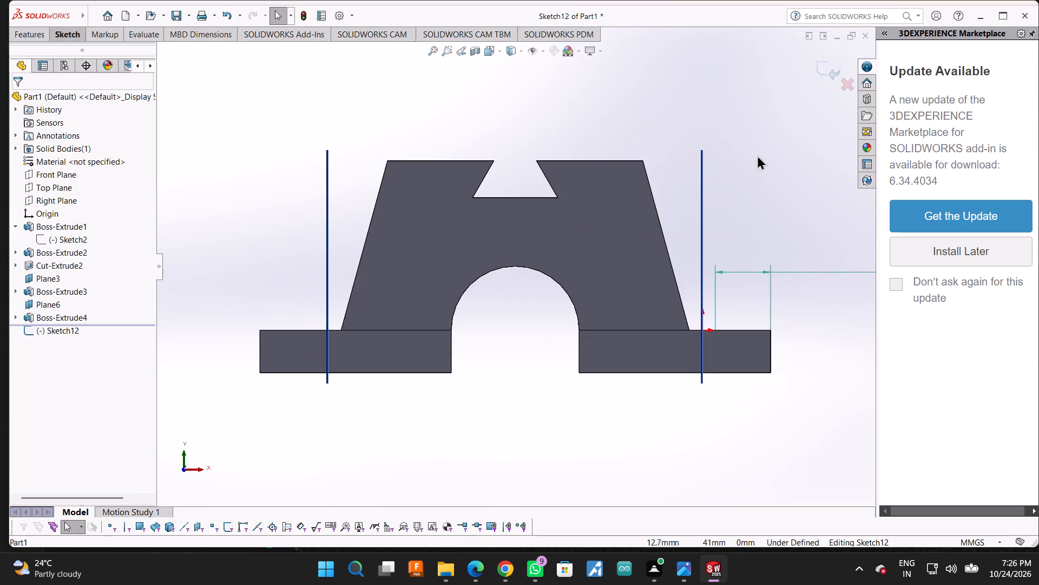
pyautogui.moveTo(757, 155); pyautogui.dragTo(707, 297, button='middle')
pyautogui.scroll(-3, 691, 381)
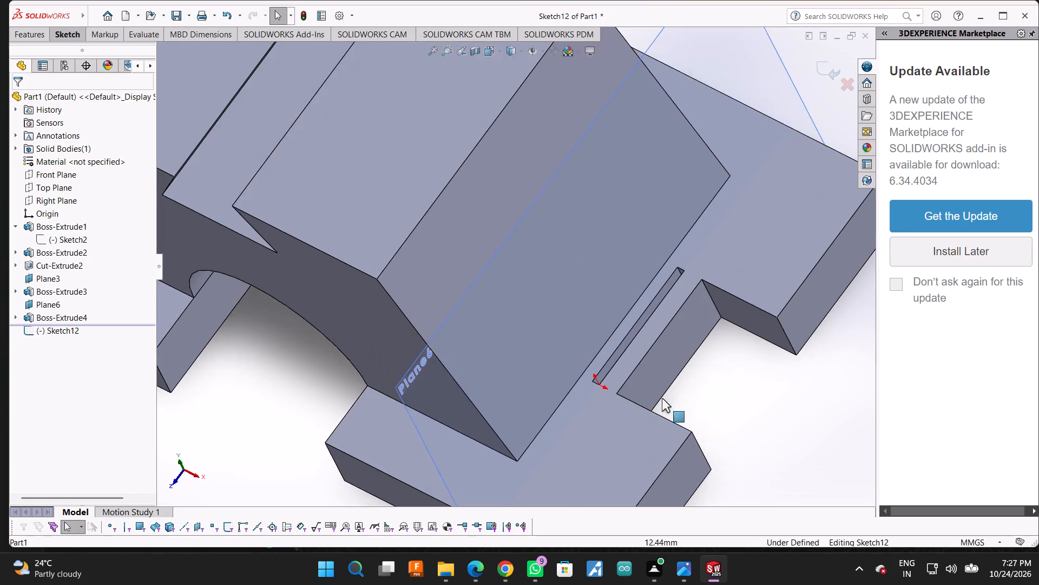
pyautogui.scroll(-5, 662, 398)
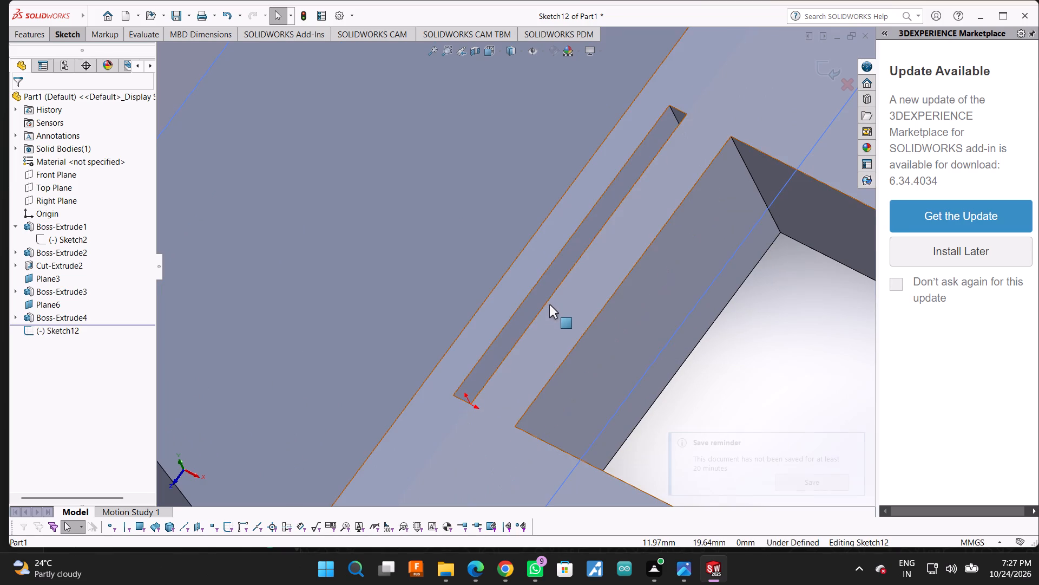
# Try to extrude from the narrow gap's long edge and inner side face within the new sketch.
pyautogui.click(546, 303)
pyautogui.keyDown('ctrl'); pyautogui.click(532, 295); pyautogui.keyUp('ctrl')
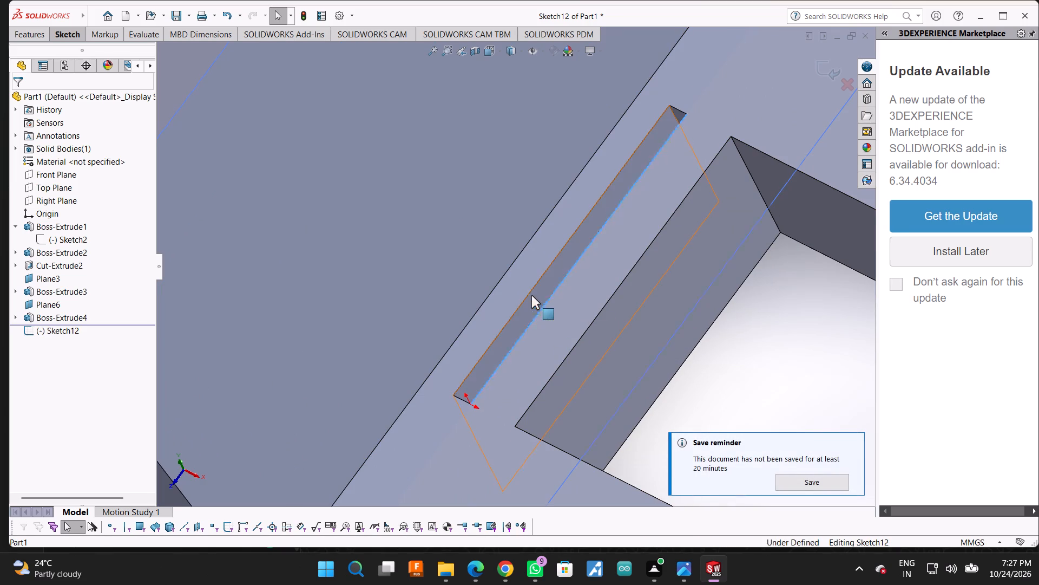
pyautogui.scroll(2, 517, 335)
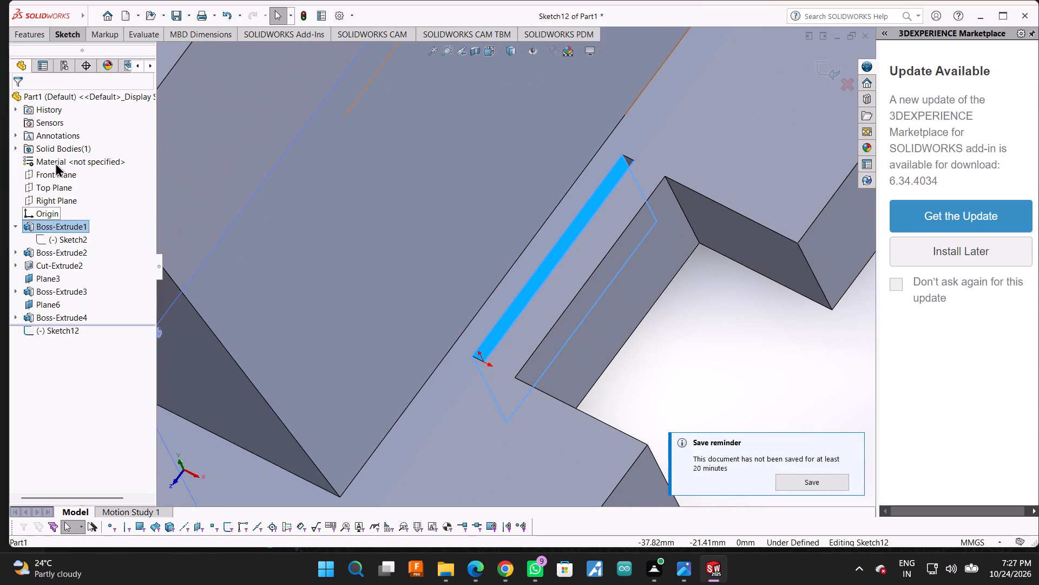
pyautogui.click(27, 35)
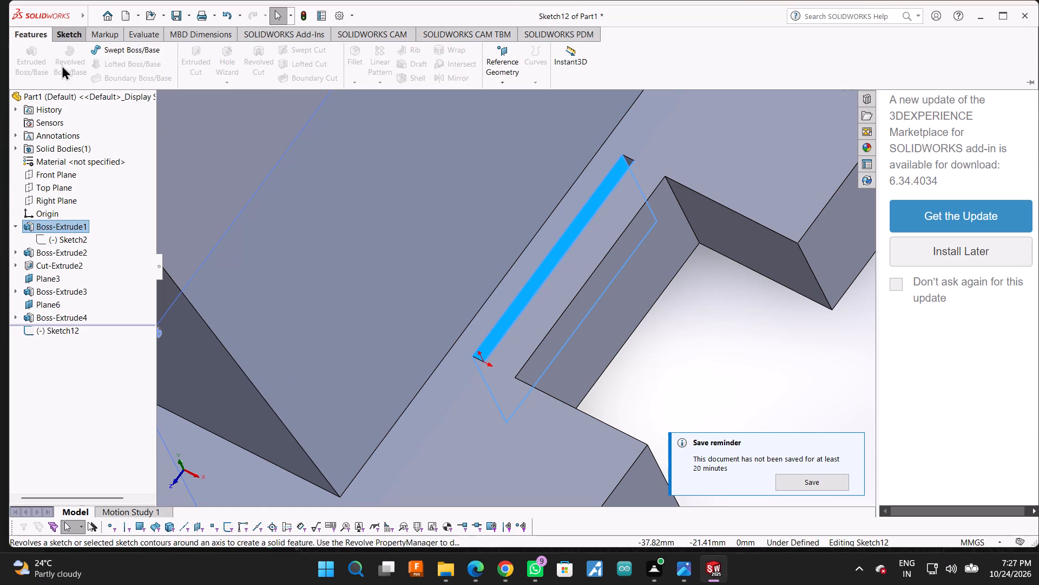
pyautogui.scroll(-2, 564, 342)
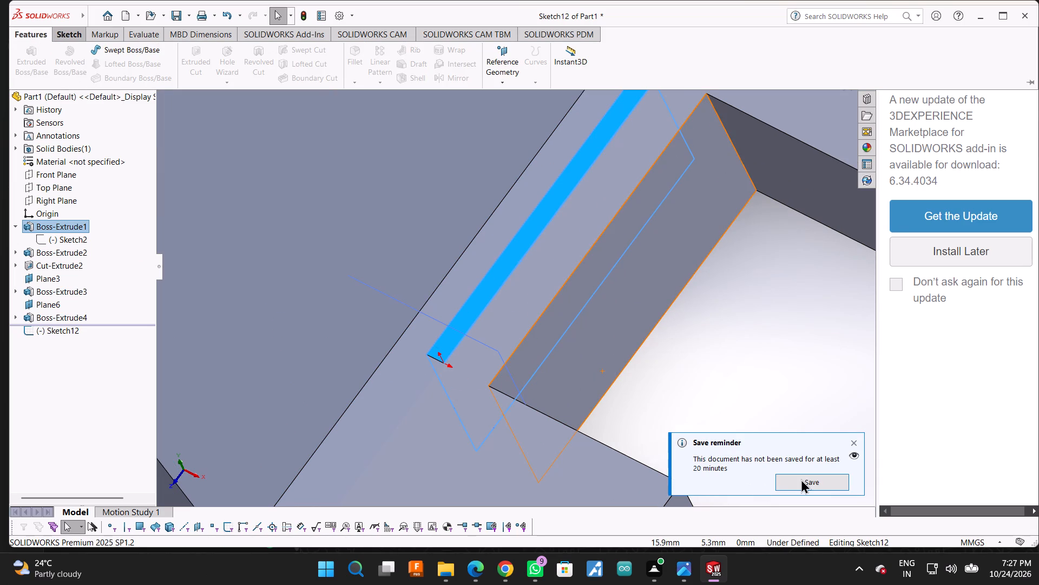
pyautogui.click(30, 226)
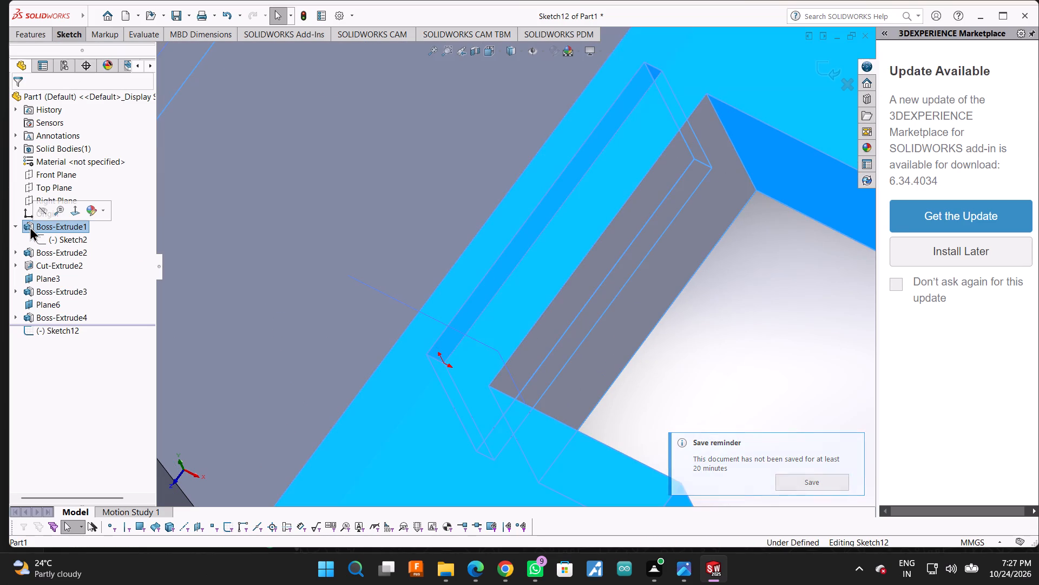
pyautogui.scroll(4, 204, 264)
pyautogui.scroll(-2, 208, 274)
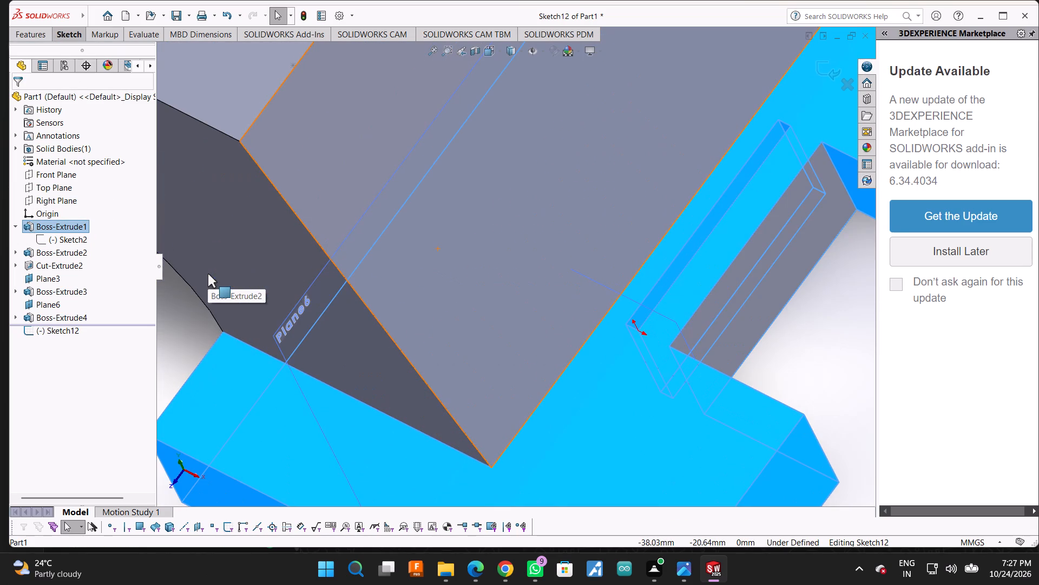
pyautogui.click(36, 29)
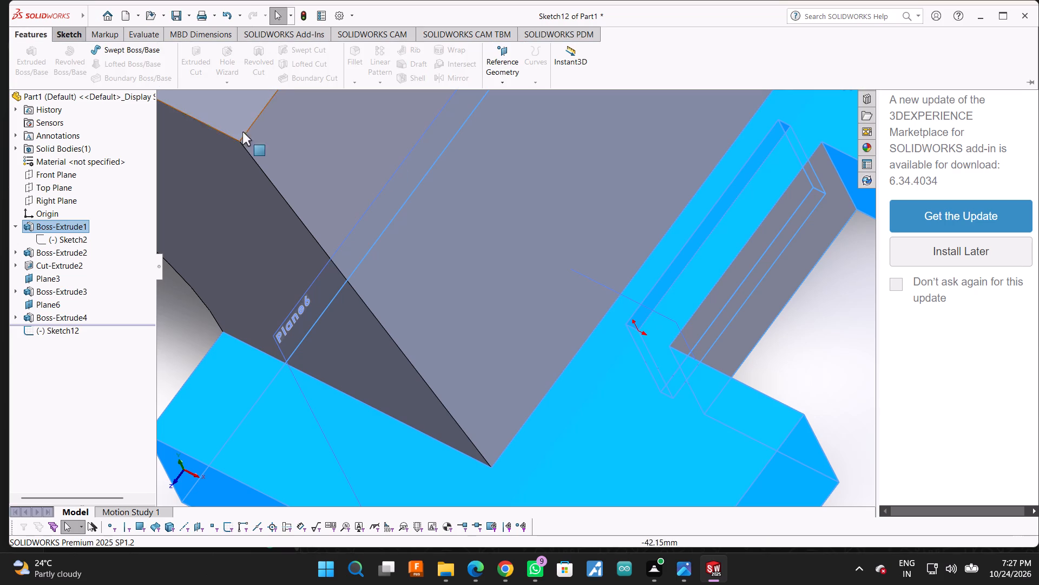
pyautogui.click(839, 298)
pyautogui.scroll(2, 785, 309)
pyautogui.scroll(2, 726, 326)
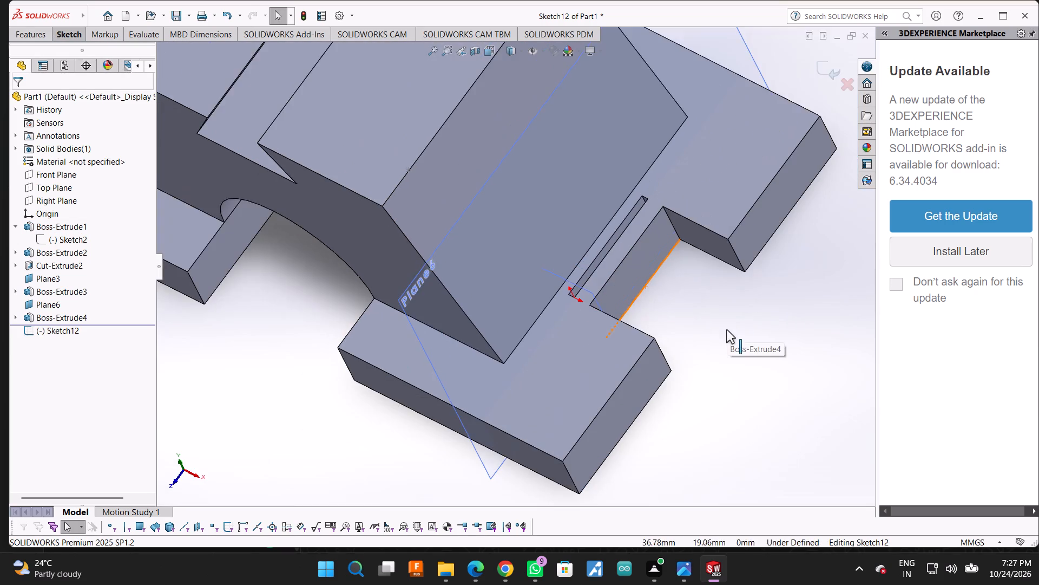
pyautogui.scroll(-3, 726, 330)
# Undo the gap-edge sketch, its plane and the 3 mm slot fill, going back to editing the slot rectangle sketch.
pyautogui.hotkey('ctrl', 'z')
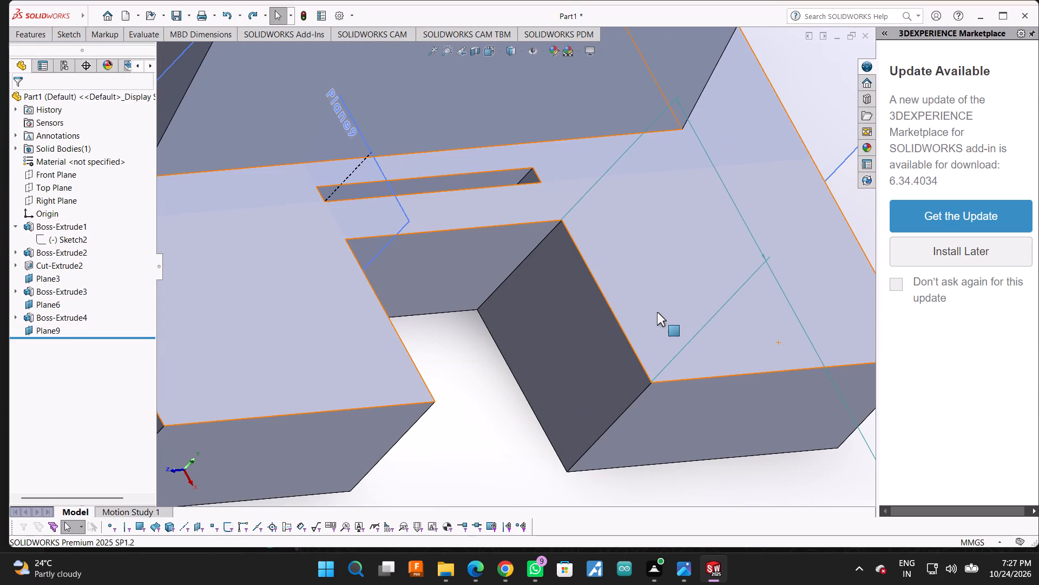
pyautogui.hotkey('ctrl', 'z')
pyautogui.hotkey('ctrl', 'z')
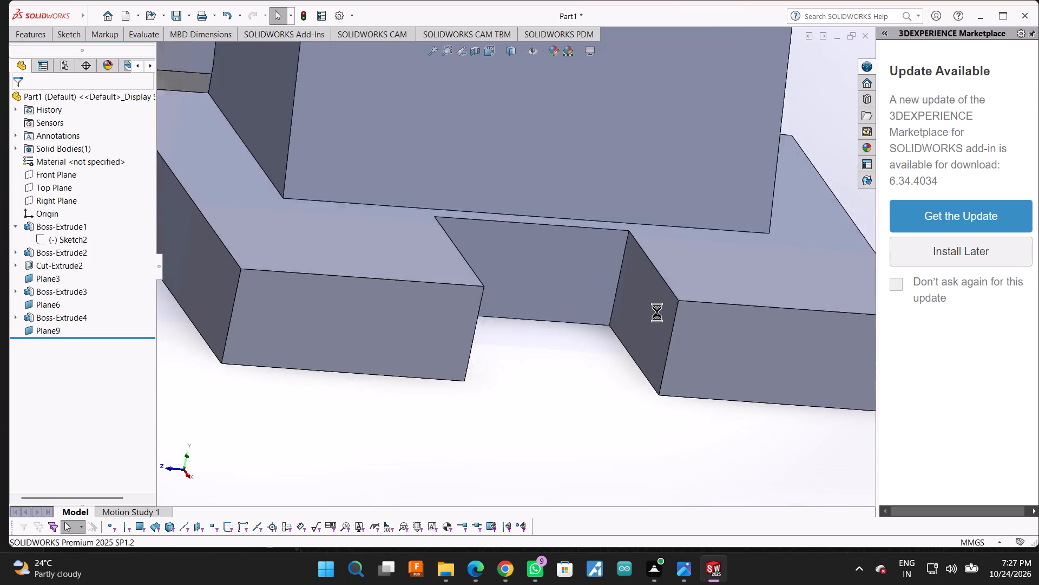
# Examine the gap between the slot rectangle's sketch plane and the slot's inner end face.
pyautogui.scroll(-1, 657, 312)
pyautogui.scroll(5, 484, 366)
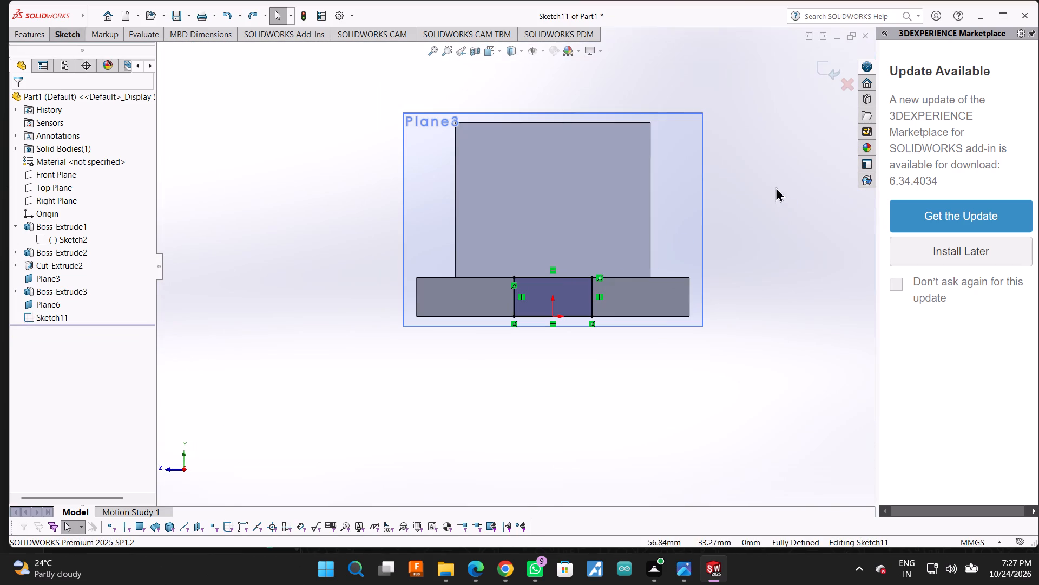
pyautogui.moveTo(777, 261); pyautogui.dragTo(773, 276, button='middle')
pyautogui.moveTo(764, 253); pyautogui.dragTo(762, 312, button='middle')
pyautogui.scroll(-2, 281, 401)
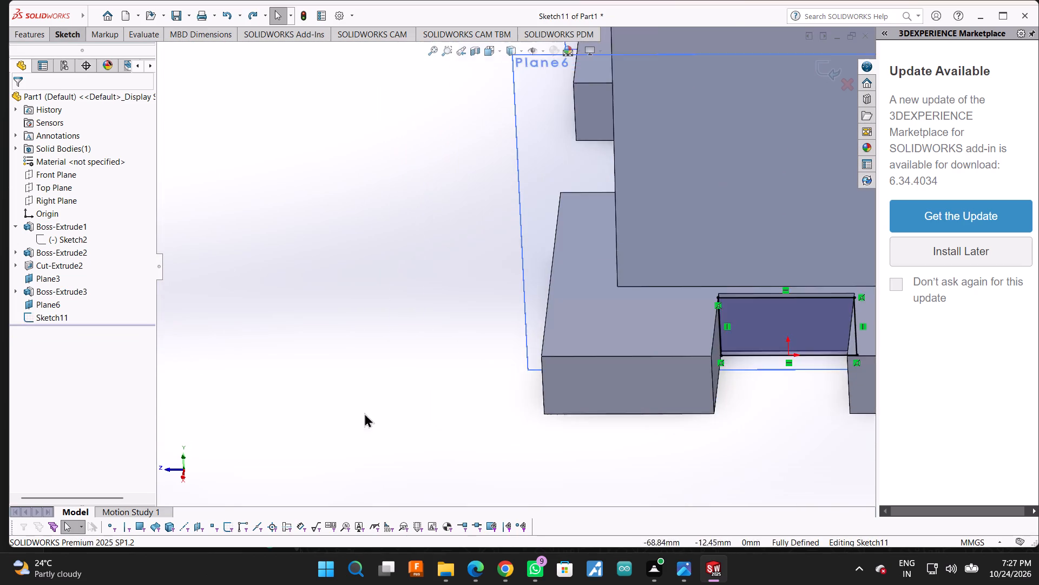
pyautogui.scroll(-4, 364, 413)
pyautogui.scroll(7, 475, 333)
pyautogui.scroll(-3, 804, 194)
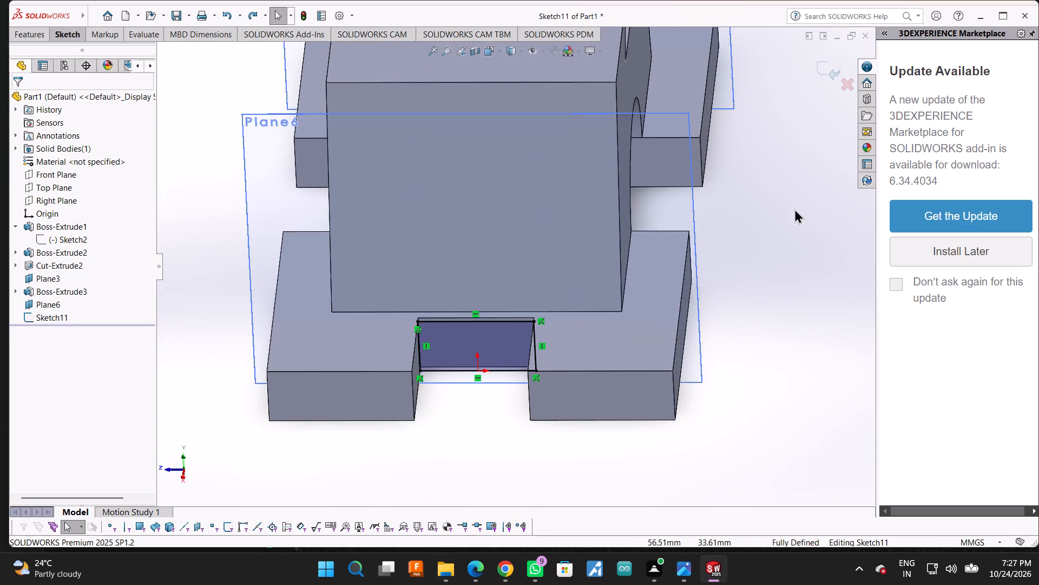
pyautogui.moveTo(790, 213); pyautogui.dragTo(790, 263, button='middle')
pyautogui.scroll(-6, 448, 361)
pyautogui.scroll(-2, 491, 440)
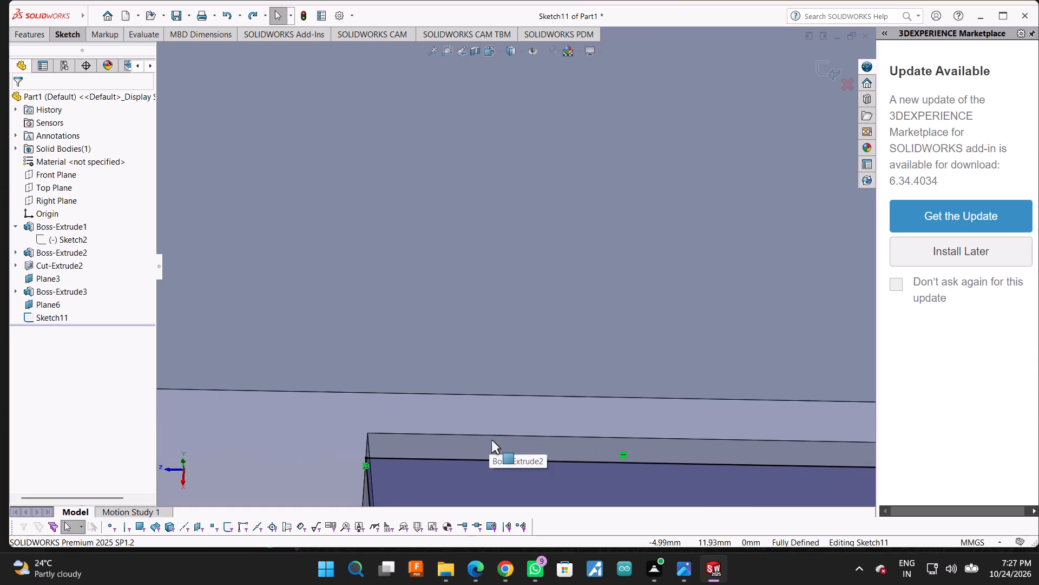
pyautogui.scroll(11, 484, 424)
pyautogui.moveTo(709, 222); pyautogui.dragTo(688, 261, button='middle')
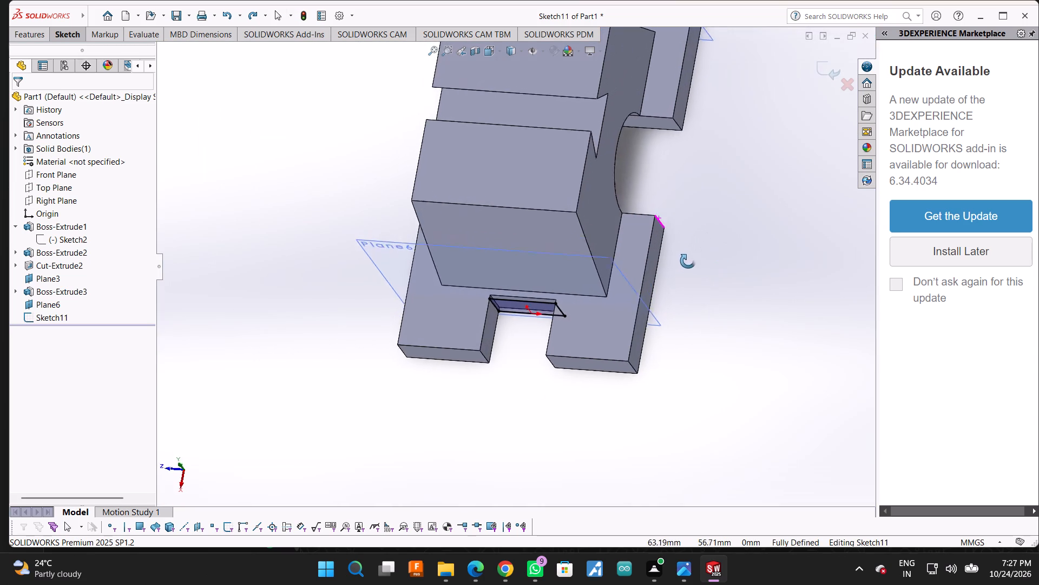
pyautogui.moveTo(688, 261); pyautogui.dragTo(687, 292, button='middle')
pyautogui.scroll(-3, 480, 272)
pyautogui.scroll(-8, 537, 304)
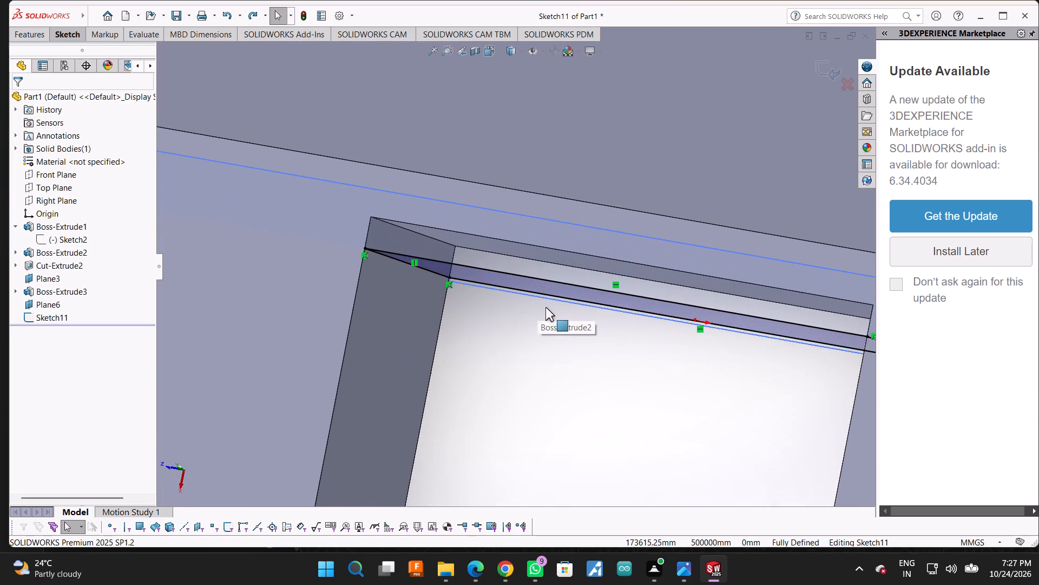
pyautogui.scroll(6, 551, 309)
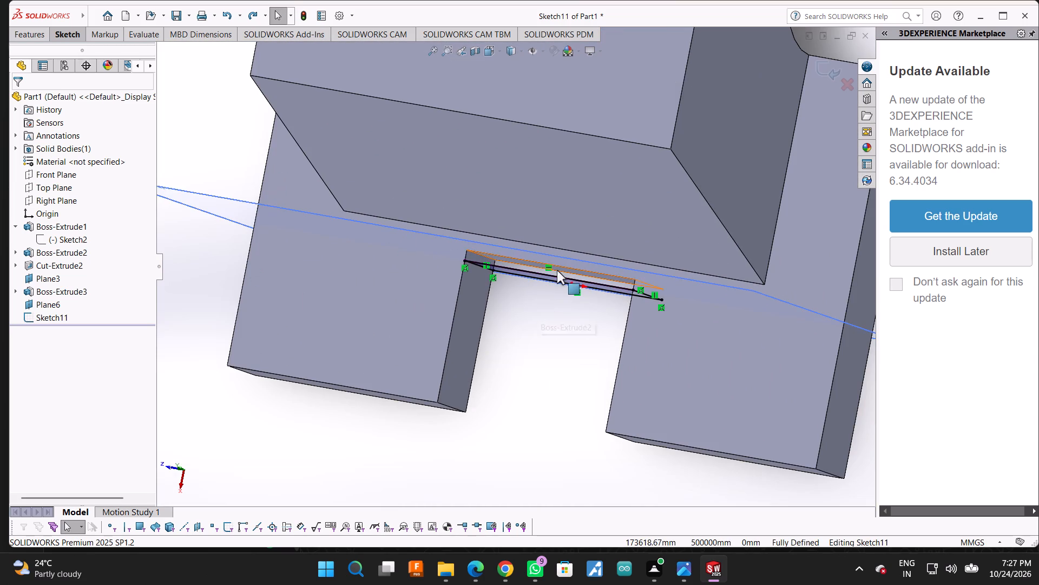
# Try to dimension the slot's upper side edge from the slot rectangle sketch.
pyautogui.click(62, 29)
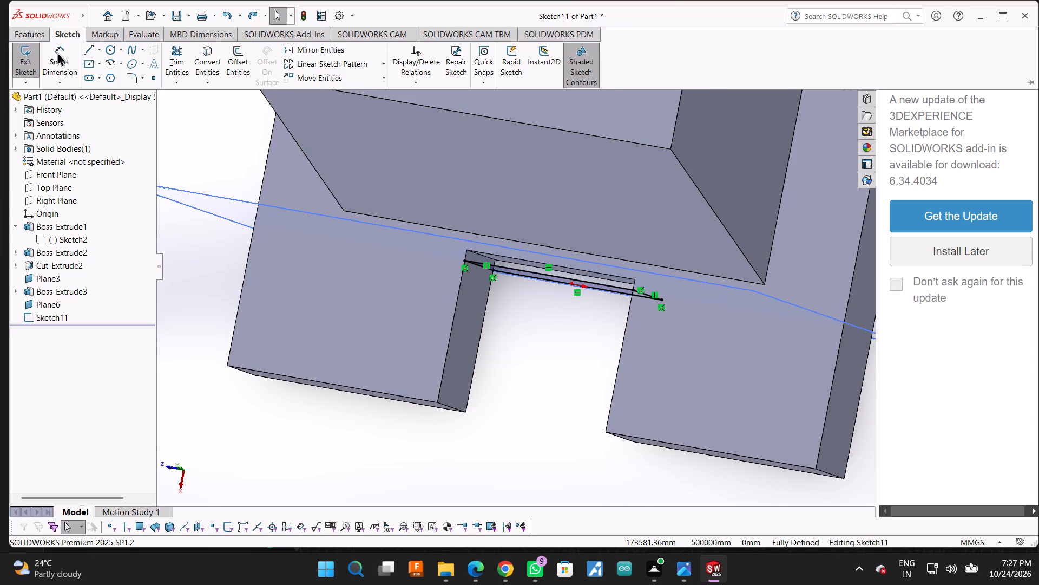
pyautogui.click(57, 51)
pyautogui.scroll(-2, 590, 269)
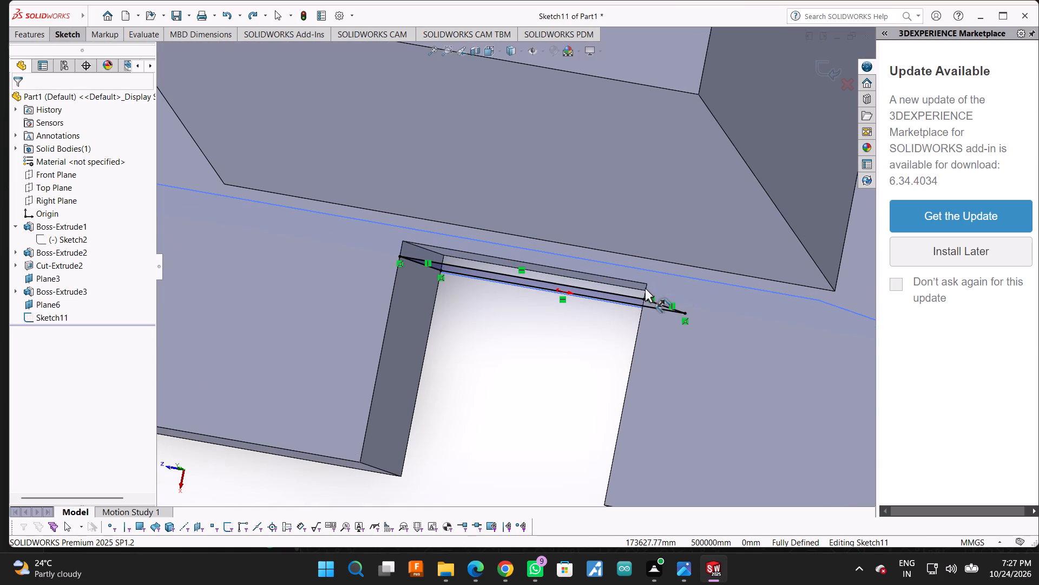
pyautogui.click(639, 332)
pyautogui.scroll(4, 580, 315)
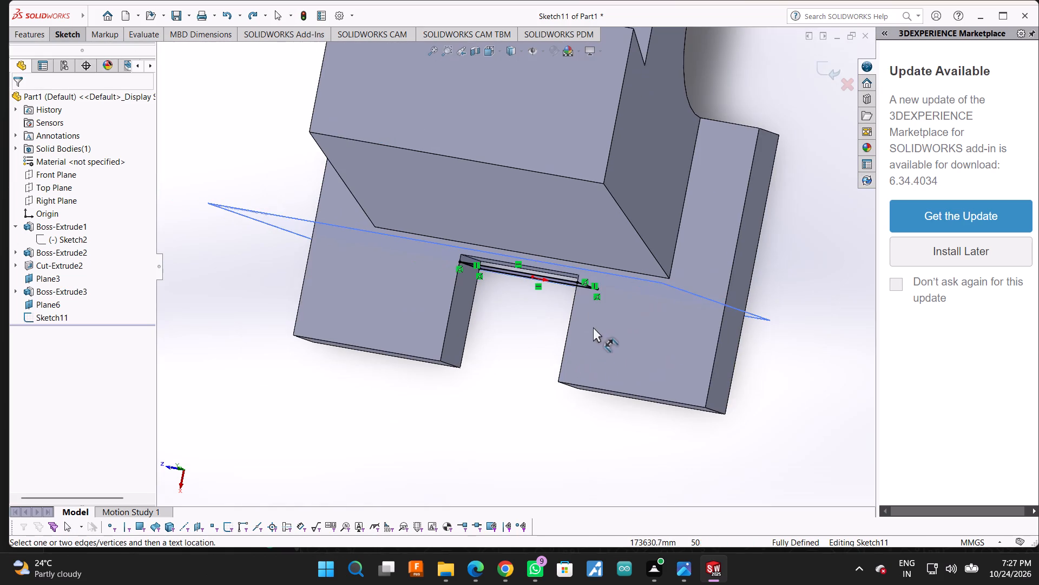
pyautogui.moveTo(566, 369); pyautogui.dragTo(603, 291, button='middle')
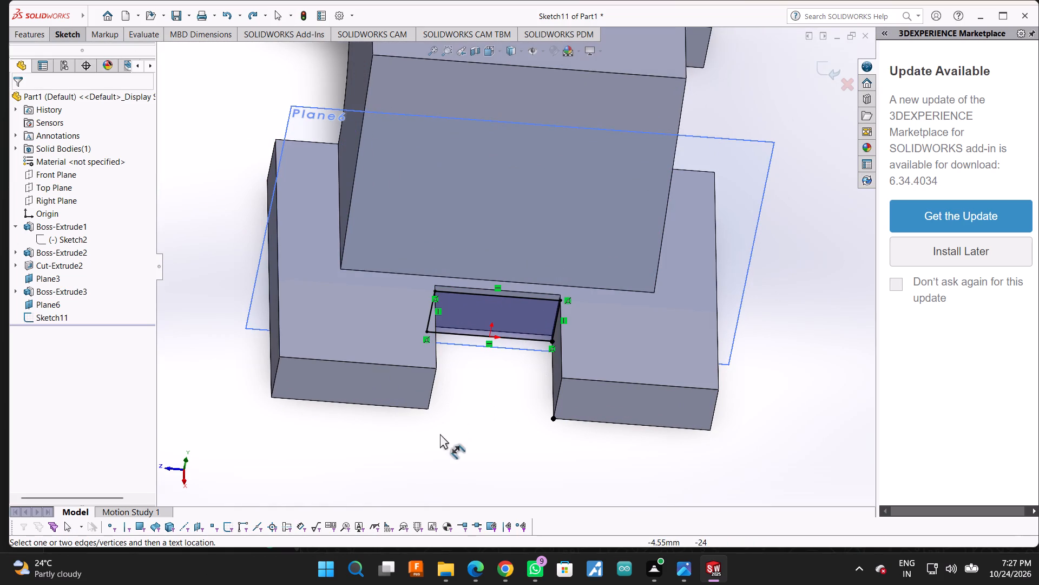
pyautogui.click(560, 341)
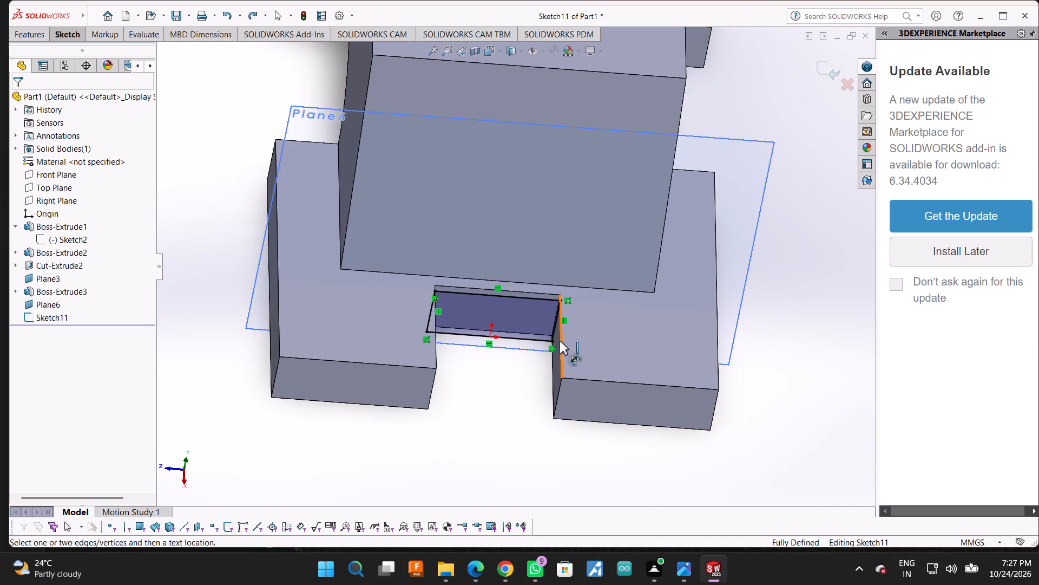
pyautogui.click(59, 43)
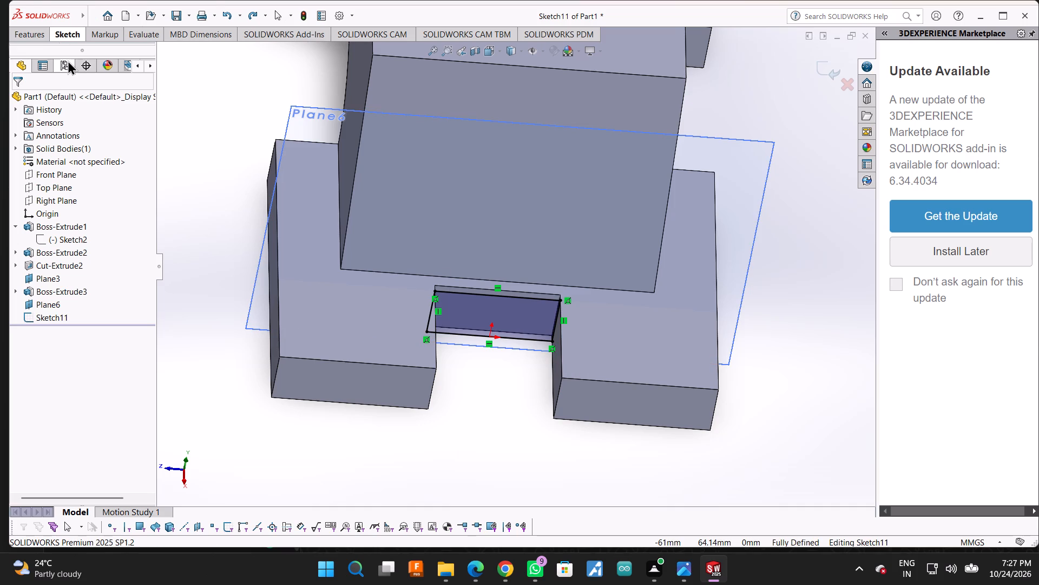
pyautogui.click(67, 36)
pyautogui.click(65, 42)
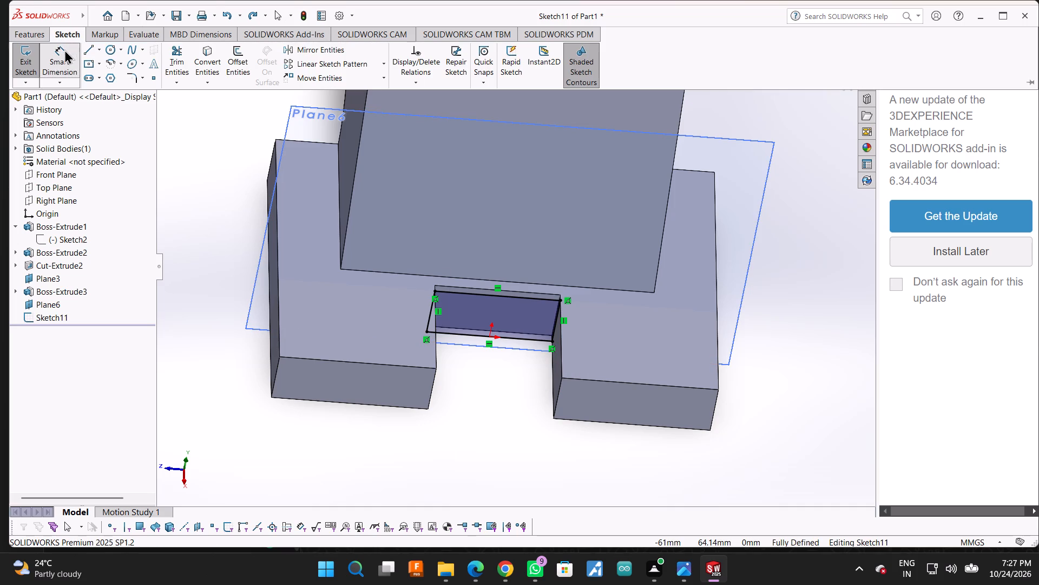
pyautogui.click(64, 51)
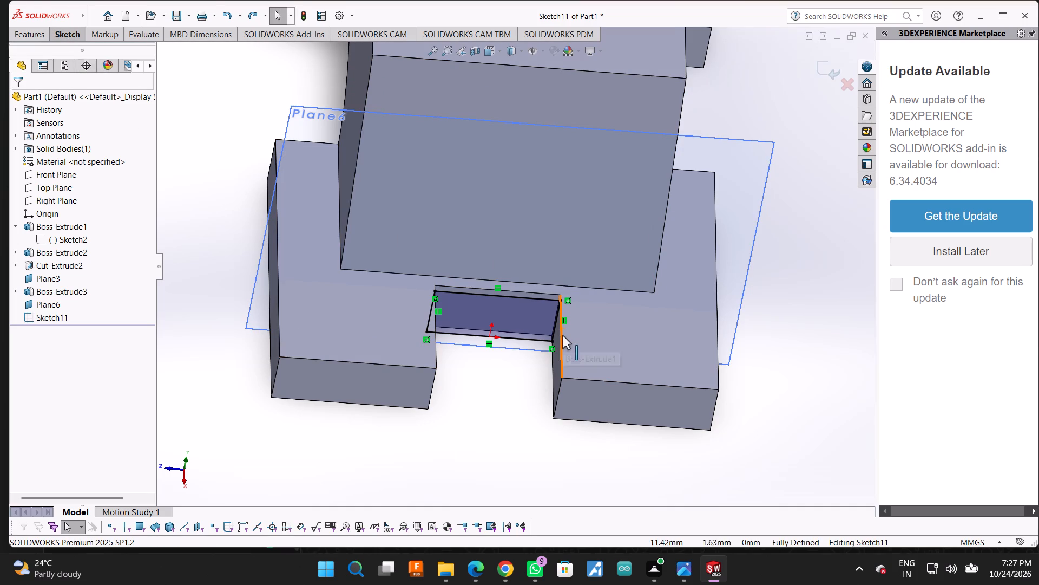
pyautogui.click(562, 335)
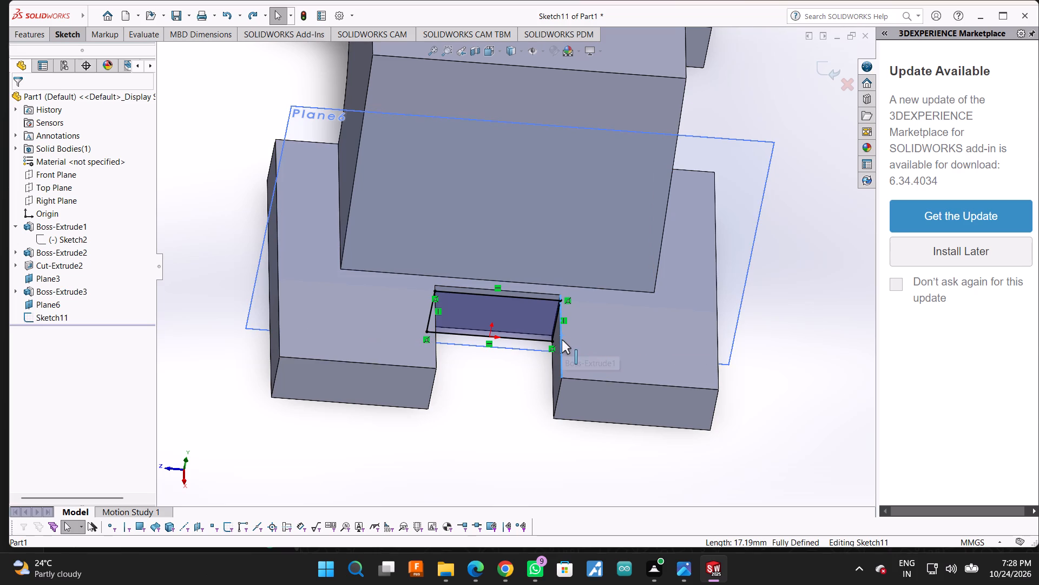
pyautogui.click(562, 340)
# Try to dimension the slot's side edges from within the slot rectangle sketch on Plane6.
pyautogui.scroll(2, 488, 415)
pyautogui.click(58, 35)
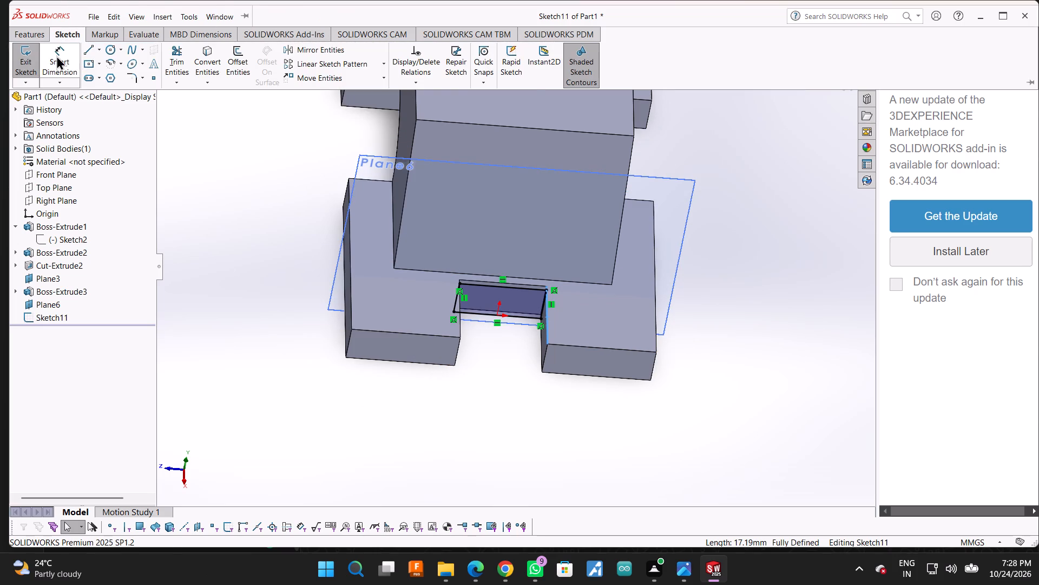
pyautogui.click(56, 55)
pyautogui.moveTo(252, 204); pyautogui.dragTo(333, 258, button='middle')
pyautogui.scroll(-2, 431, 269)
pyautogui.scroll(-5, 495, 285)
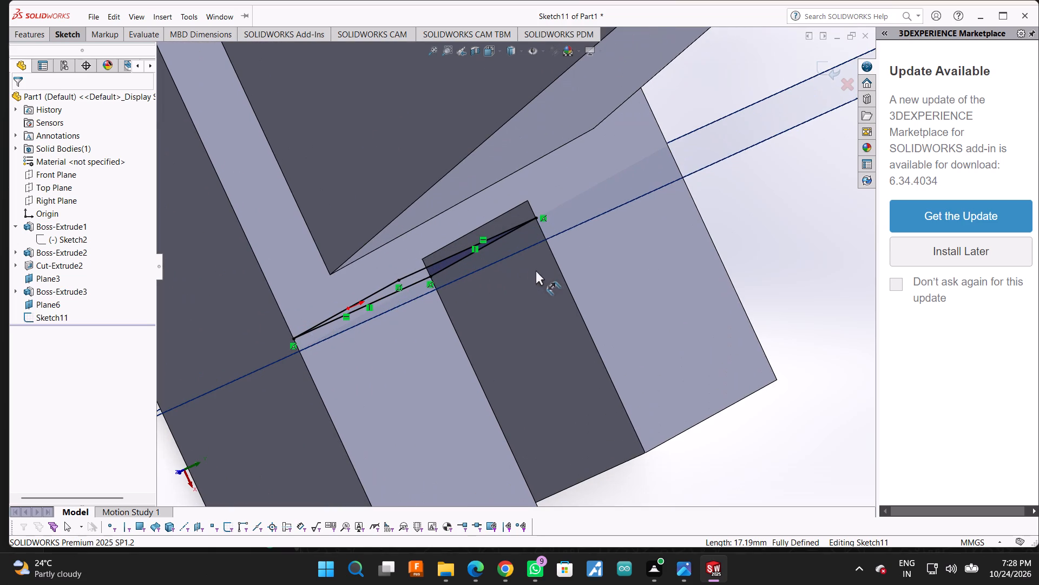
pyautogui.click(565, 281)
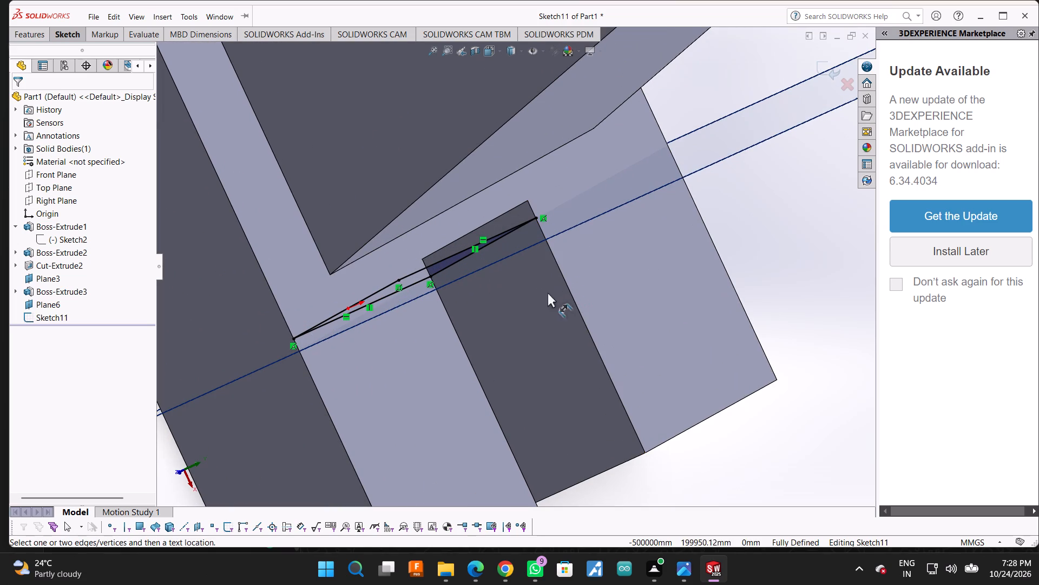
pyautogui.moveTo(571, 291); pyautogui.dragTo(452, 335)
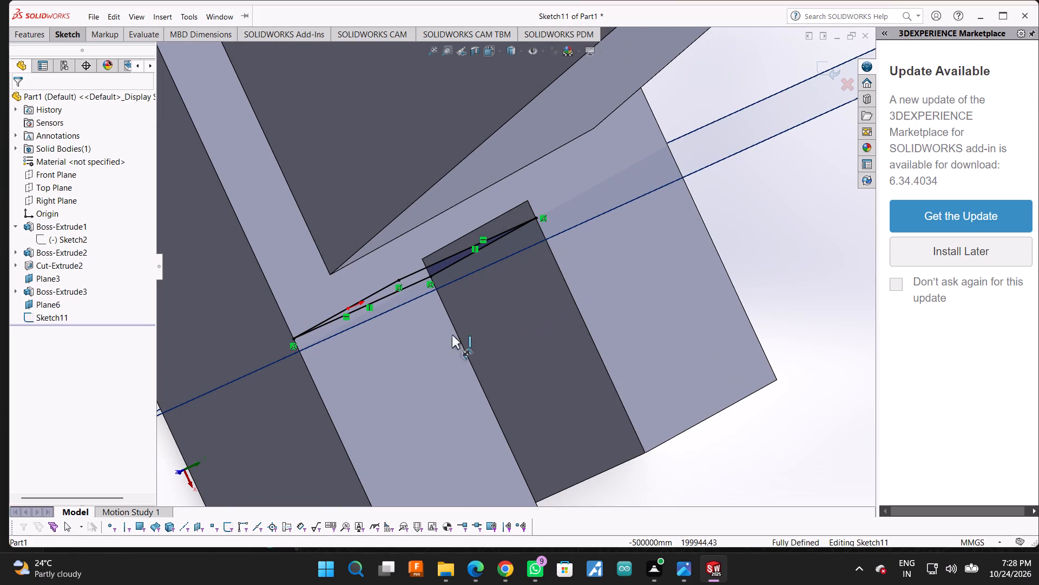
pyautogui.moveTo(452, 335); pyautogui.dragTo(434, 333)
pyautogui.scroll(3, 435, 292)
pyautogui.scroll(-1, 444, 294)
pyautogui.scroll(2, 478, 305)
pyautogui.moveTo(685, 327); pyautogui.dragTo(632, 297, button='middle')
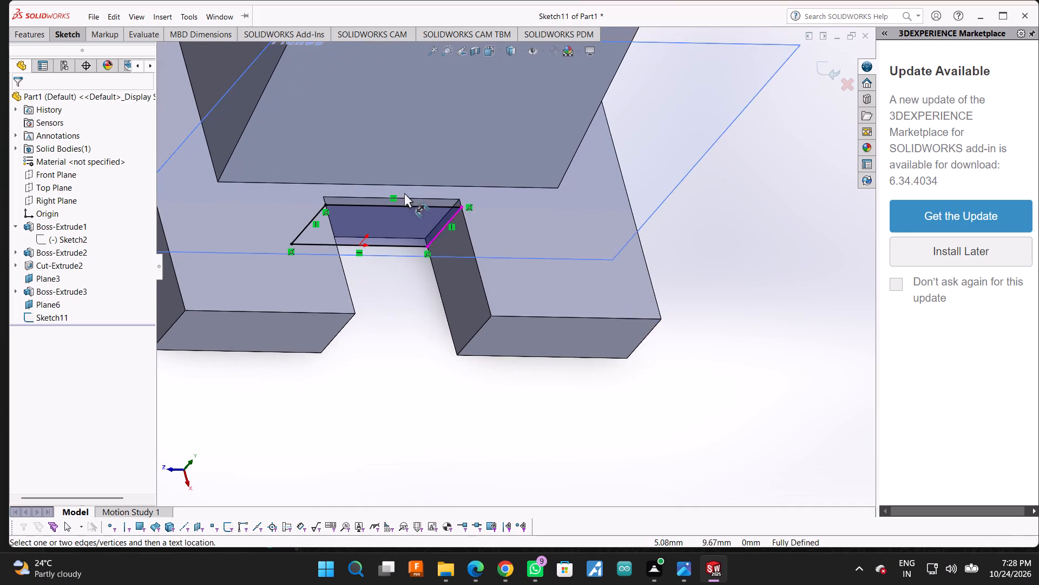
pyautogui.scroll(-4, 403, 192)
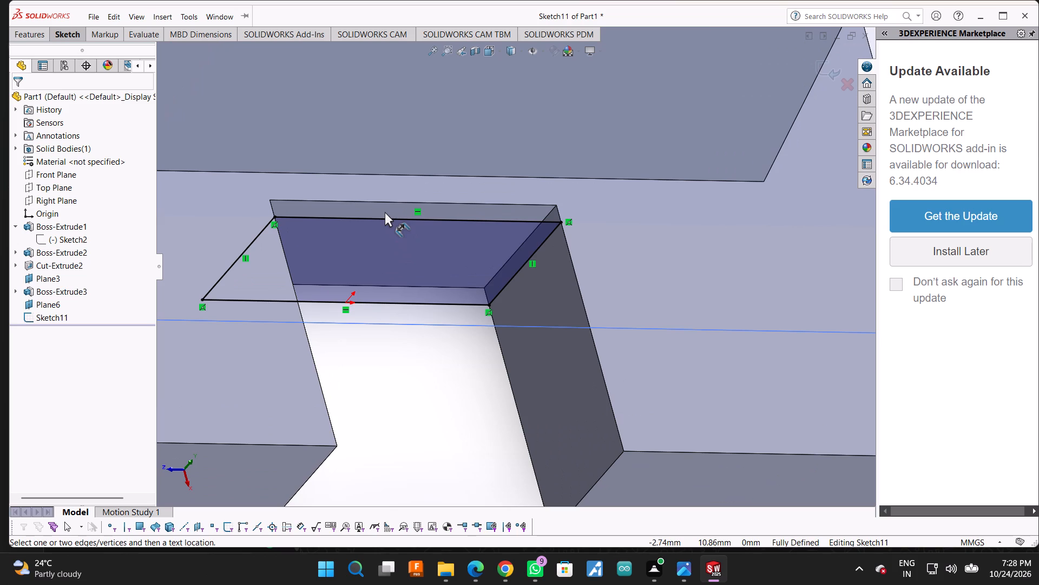
# Undo the Plane6 slot rectangle sketch, its plane and the first slot fill, going back to editing the slot rectangle sketch on Plane3.
pyautogui.hotkey('ctrl', 'z')
pyautogui.hotkey('ctrl', 'z')
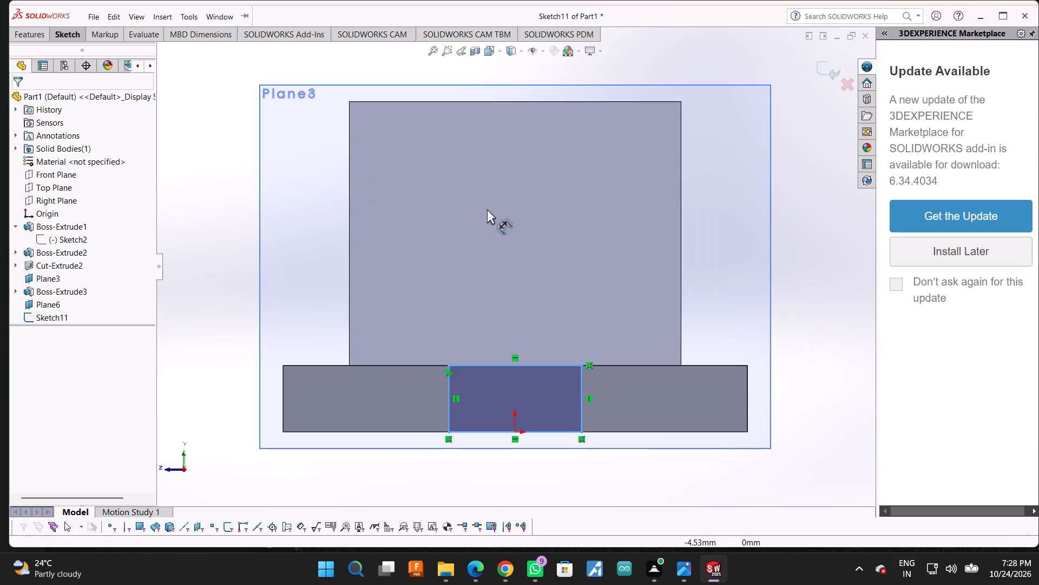
pyautogui.hotkey('ctrl', 'z')
pyautogui.hotkey('ctrl', 'z')
pyautogui.hotkey('ctrl', 'z')
pyautogui.hotkey('ctrl', 'z')
pyautogui.hotkey('ctrl', 'z')
pyautogui.hotkey('ctrl', 'z')
pyautogui.hotkey('ctrl', 'z')
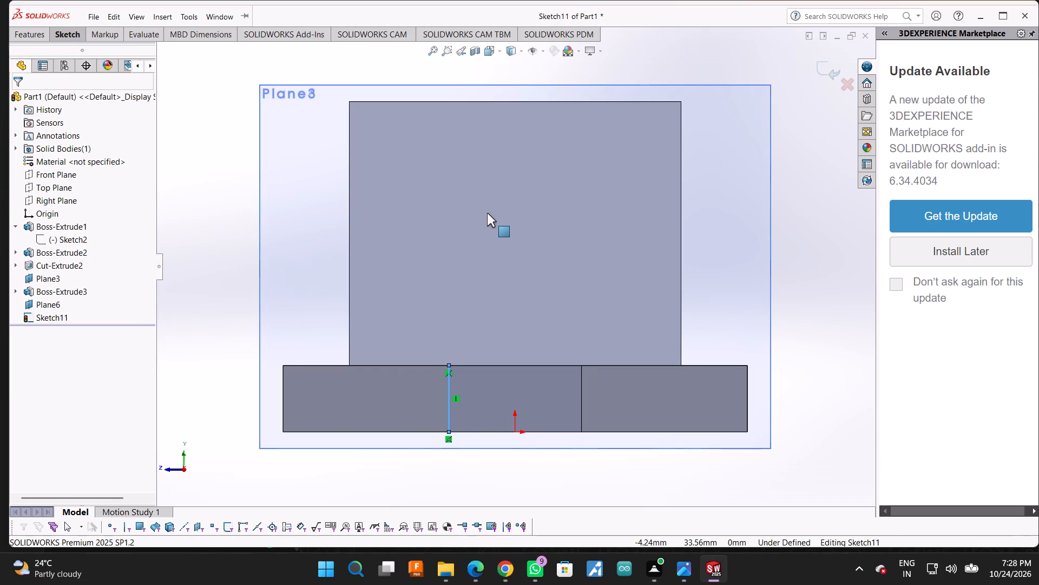
pyautogui.hotkey('ctrl', 'z')
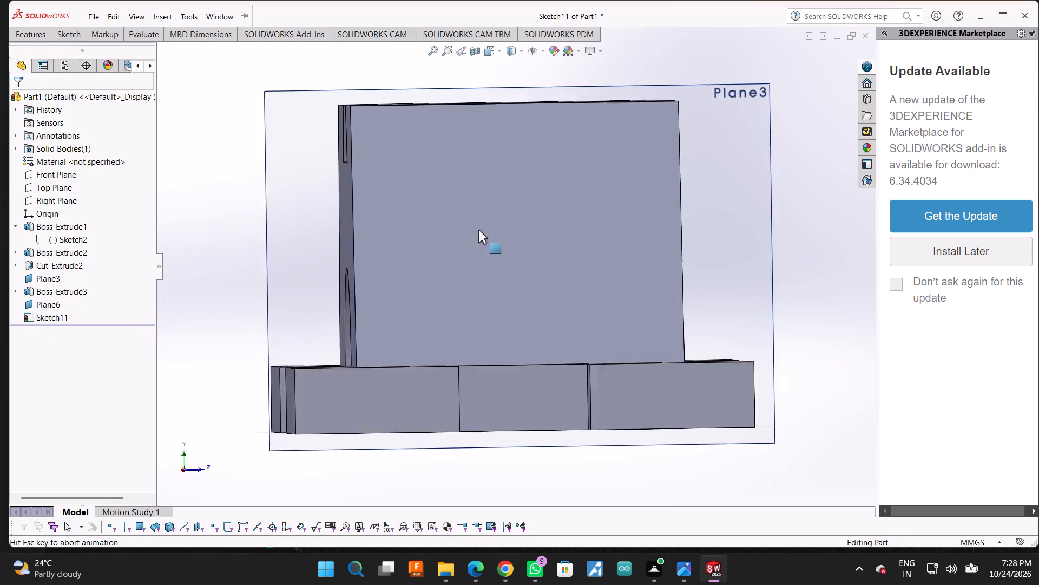
# Examine how the slot rectangle sketch on Plane3 lies relative to the slot's inner end face.
pyautogui.scroll(2, 464, 237)
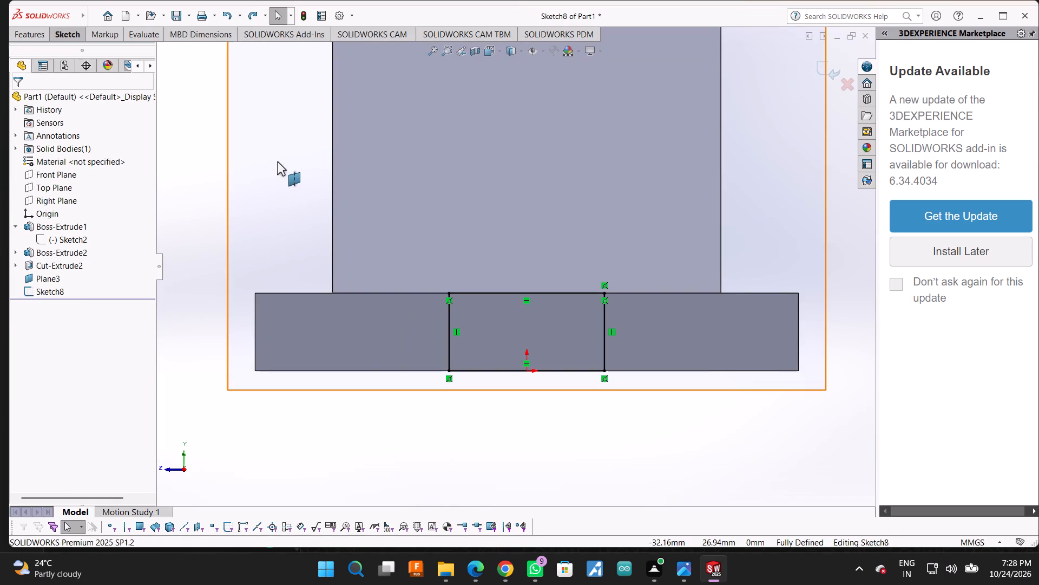
pyautogui.moveTo(277, 161); pyautogui.dragTo(228, 209, button='middle')
pyautogui.scroll(6, 257, 222)
pyautogui.scroll(-1, 496, 183)
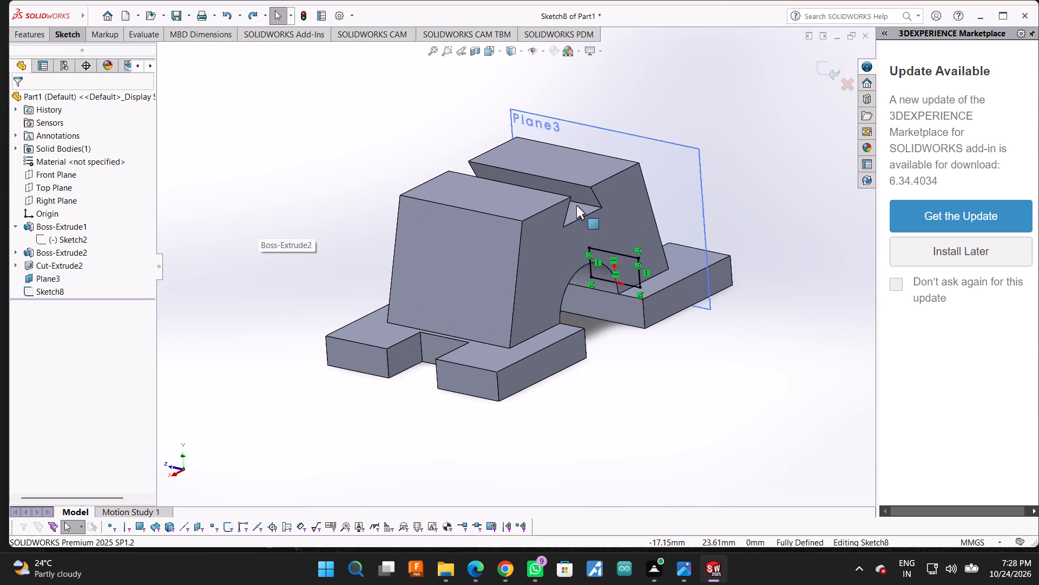
pyautogui.moveTo(725, 155); pyautogui.dragTo(686, 230, button='middle')
pyautogui.scroll(-2, 685, 224)
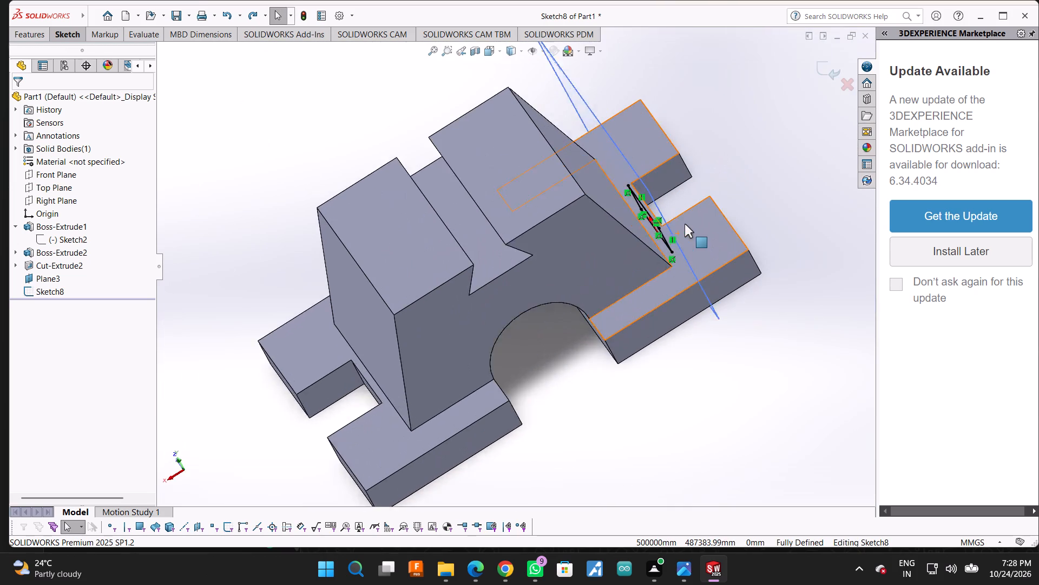
pyautogui.scroll(-1, 685, 224)
pyautogui.scroll(-6, 635, 223)
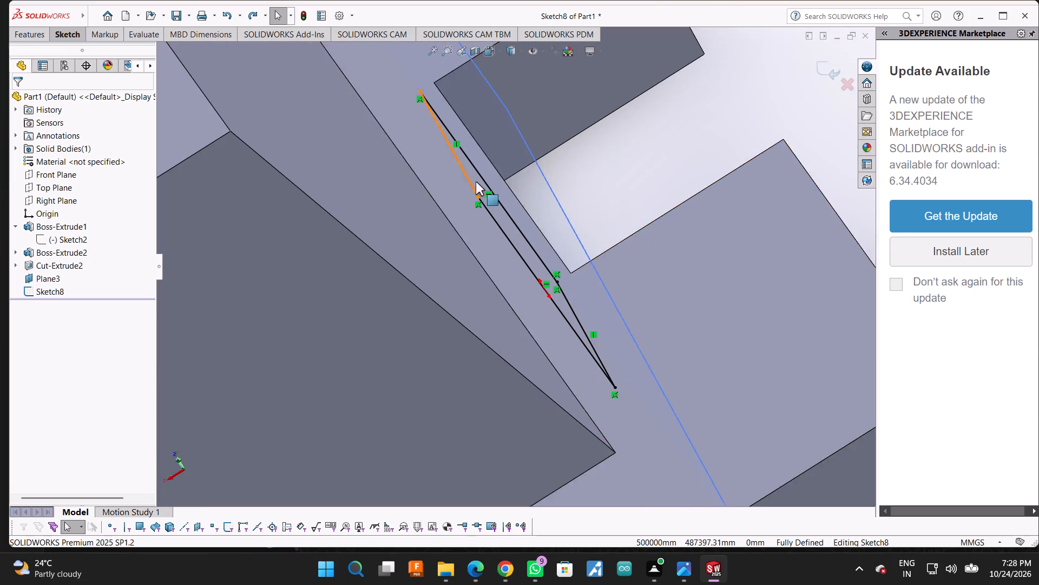
pyautogui.scroll(-4, 476, 181)
pyautogui.moveTo(661, 178); pyautogui.dragTo(641, 185, button='middle')
pyautogui.scroll(6, 641, 185)
pyautogui.scroll(-2, 536, 181)
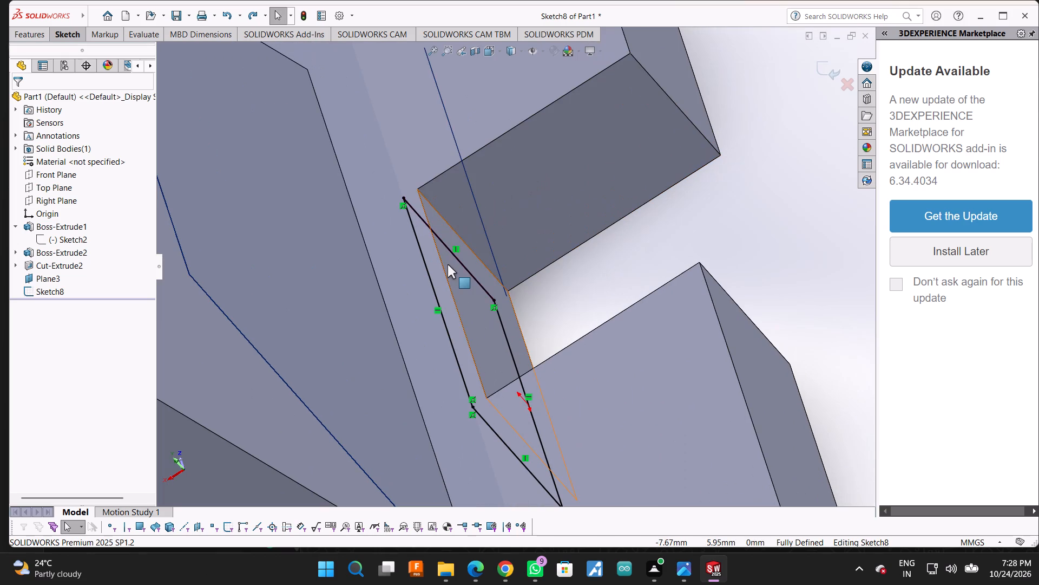
pyautogui.scroll(3, 448, 233)
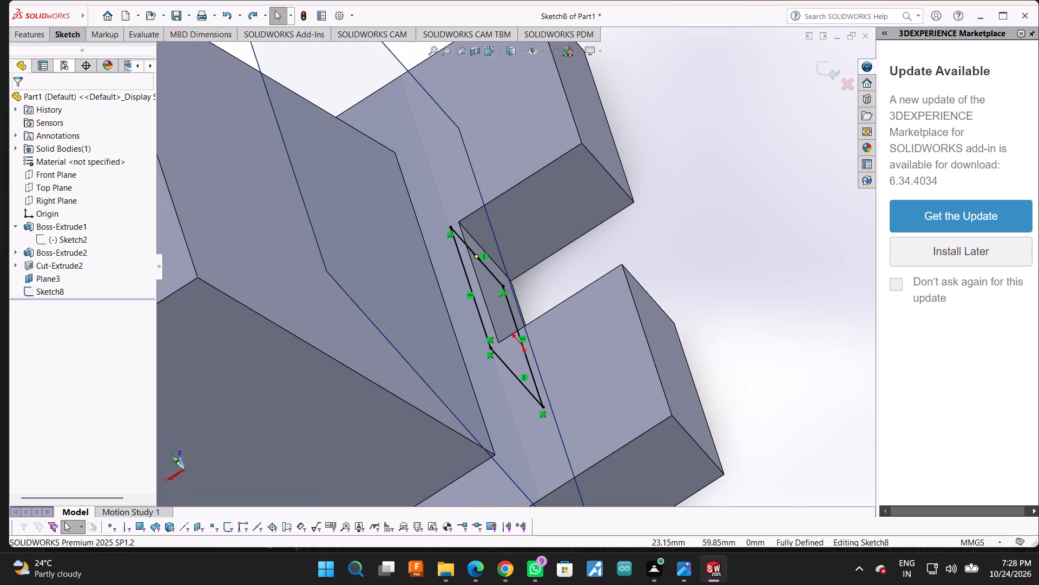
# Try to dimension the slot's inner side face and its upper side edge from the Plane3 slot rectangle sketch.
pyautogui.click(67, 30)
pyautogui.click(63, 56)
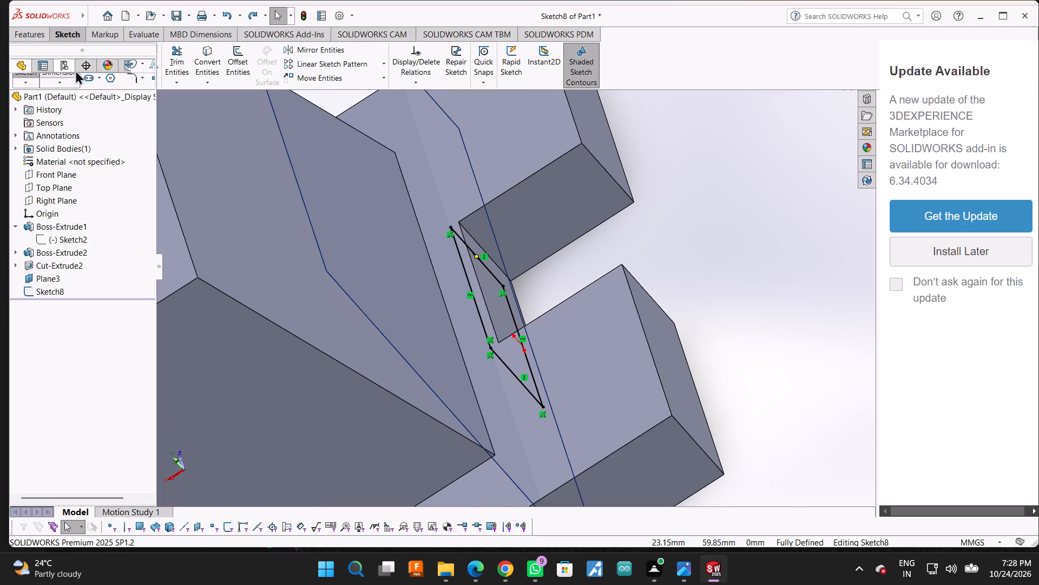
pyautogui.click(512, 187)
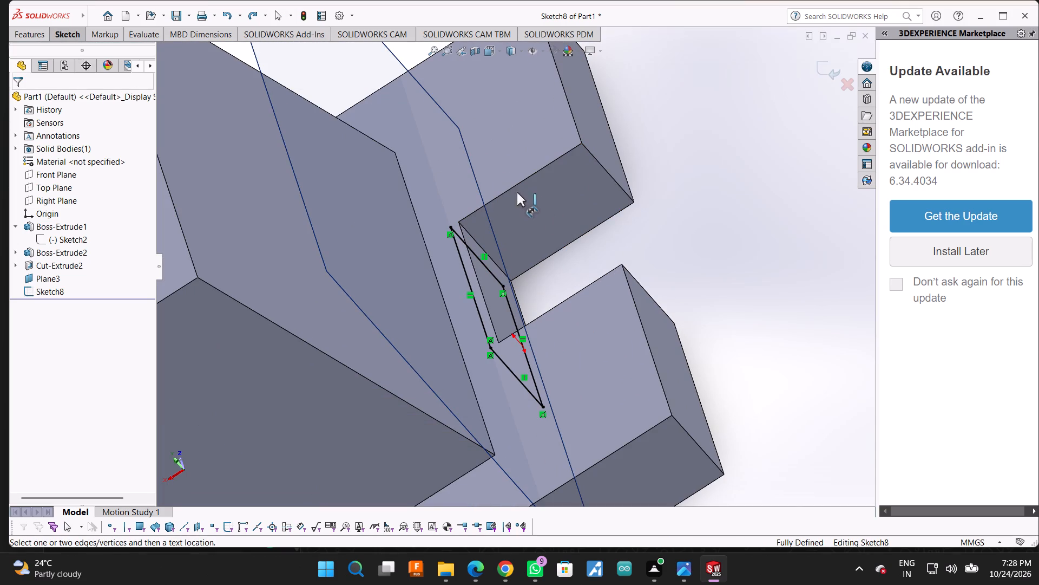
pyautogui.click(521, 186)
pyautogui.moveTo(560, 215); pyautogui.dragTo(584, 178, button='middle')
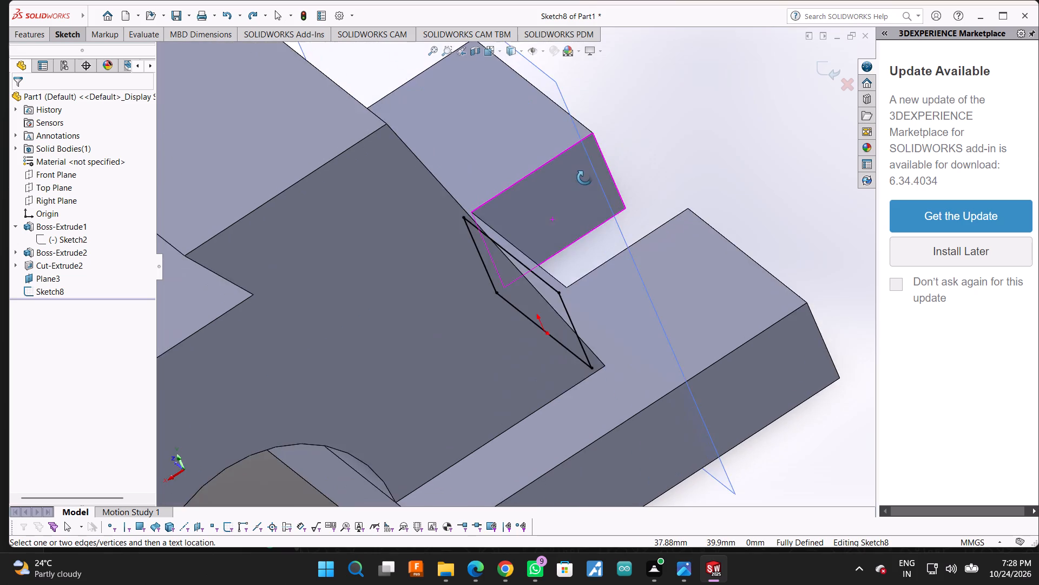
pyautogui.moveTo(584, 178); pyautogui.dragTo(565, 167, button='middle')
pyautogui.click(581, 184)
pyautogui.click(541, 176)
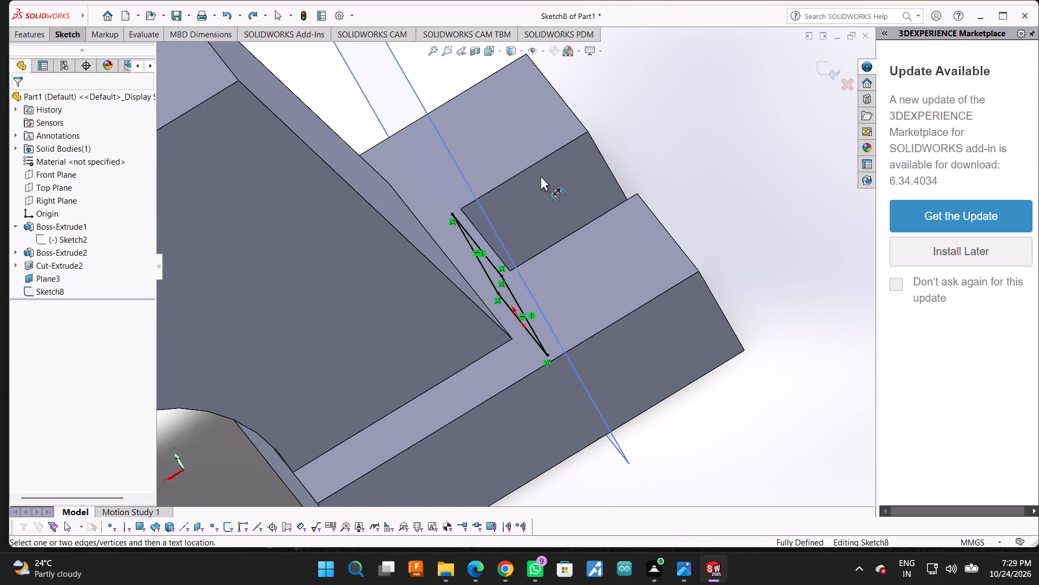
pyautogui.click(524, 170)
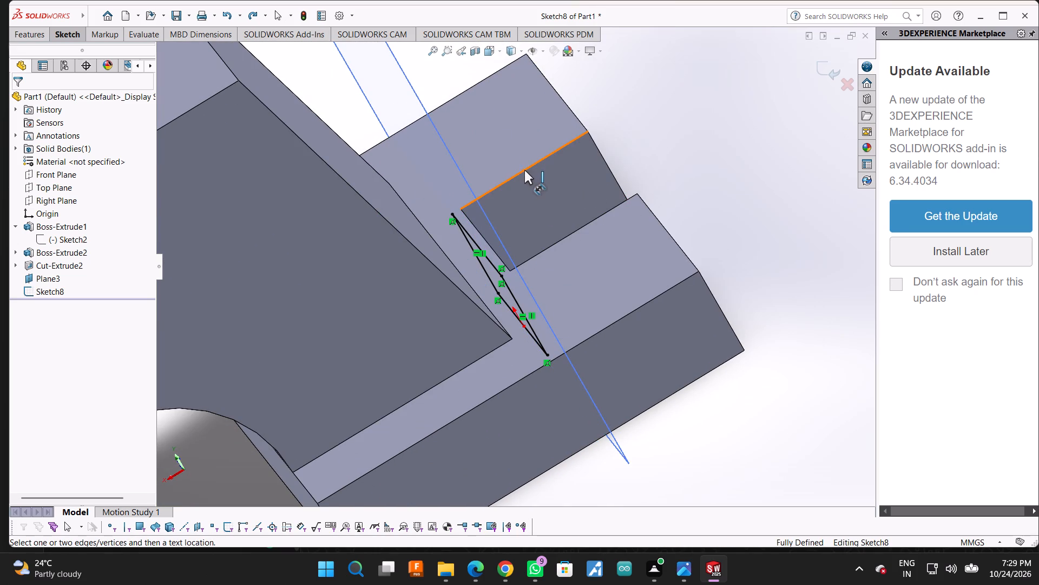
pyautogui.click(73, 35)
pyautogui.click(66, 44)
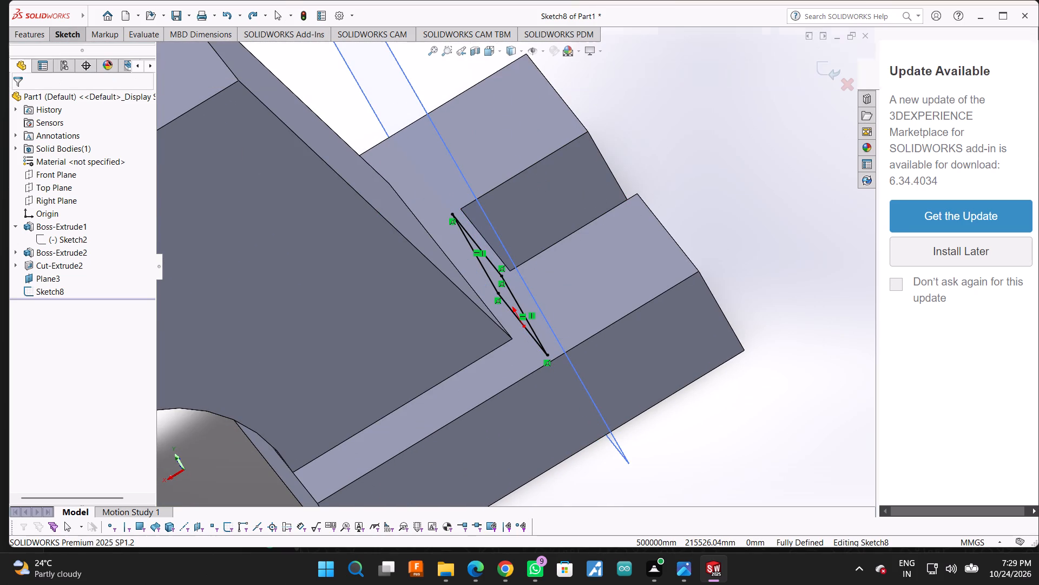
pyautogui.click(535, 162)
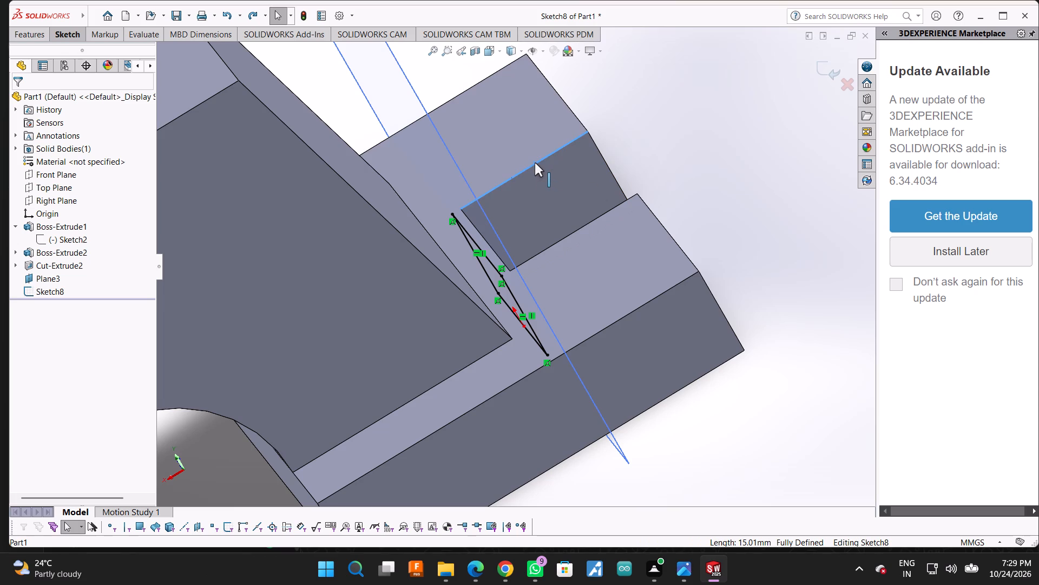
# Examine the Plane3 slot rectangle against the base slots, viewing normal to the Right Plane and selecting the opposite slot's inner end face.
pyautogui.scroll(2, 531, 242)
pyautogui.moveTo(607, 378); pyautogui.dragTo(605, 376, button='middle')
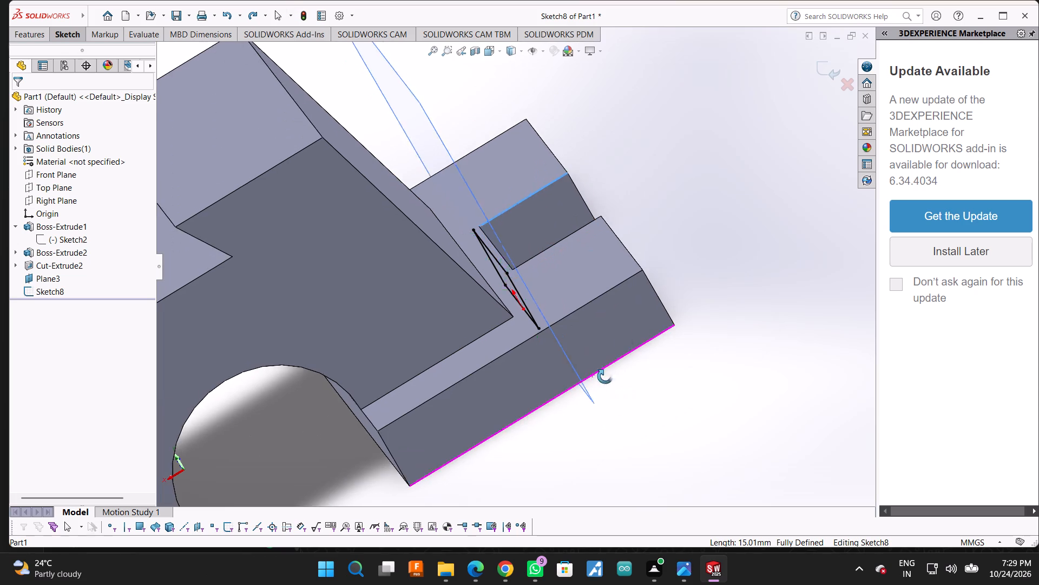
pyautogui.moveTo(605, 376); pyautogui.dragTo(643, 323, button='middle')
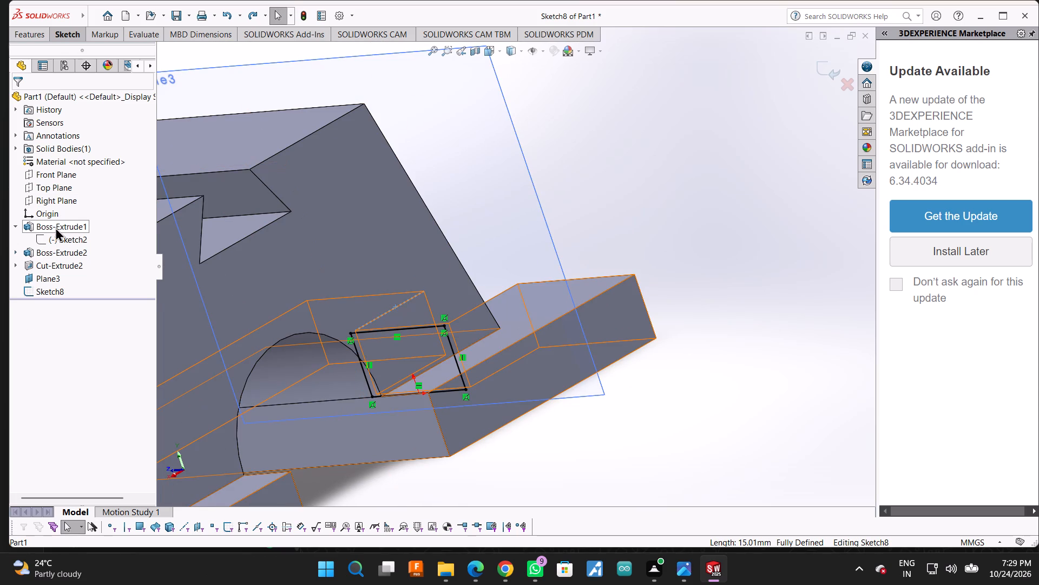
pyautogui.click(48, 195)
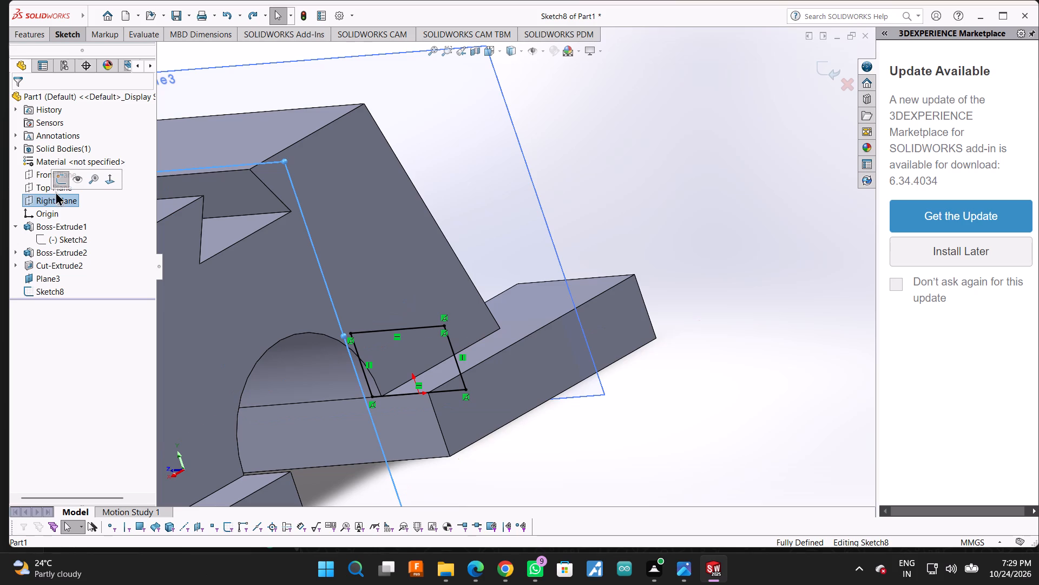
pyautogui.click(111, 182)
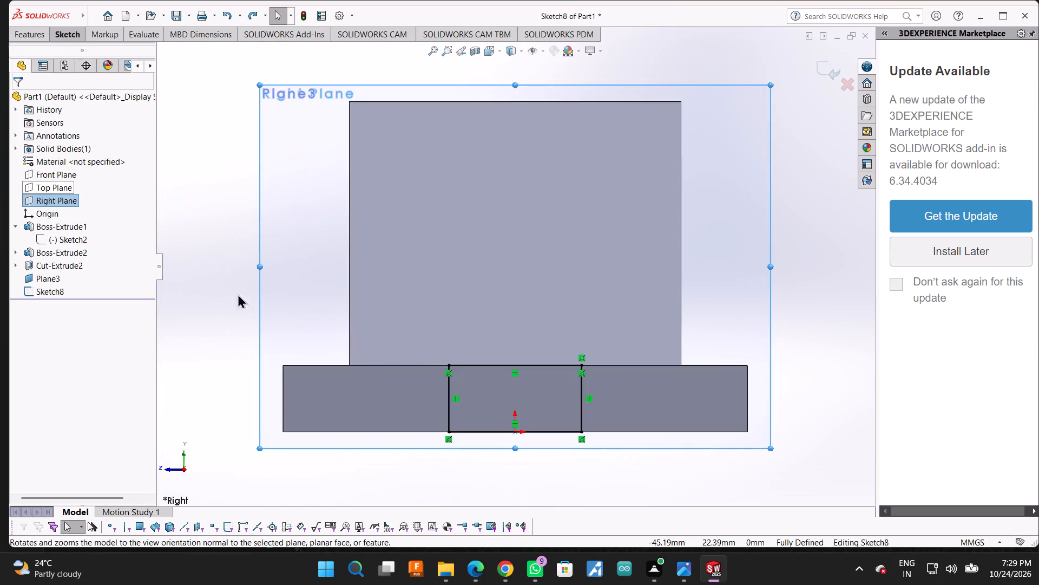
pyautogui.click(484, 381)
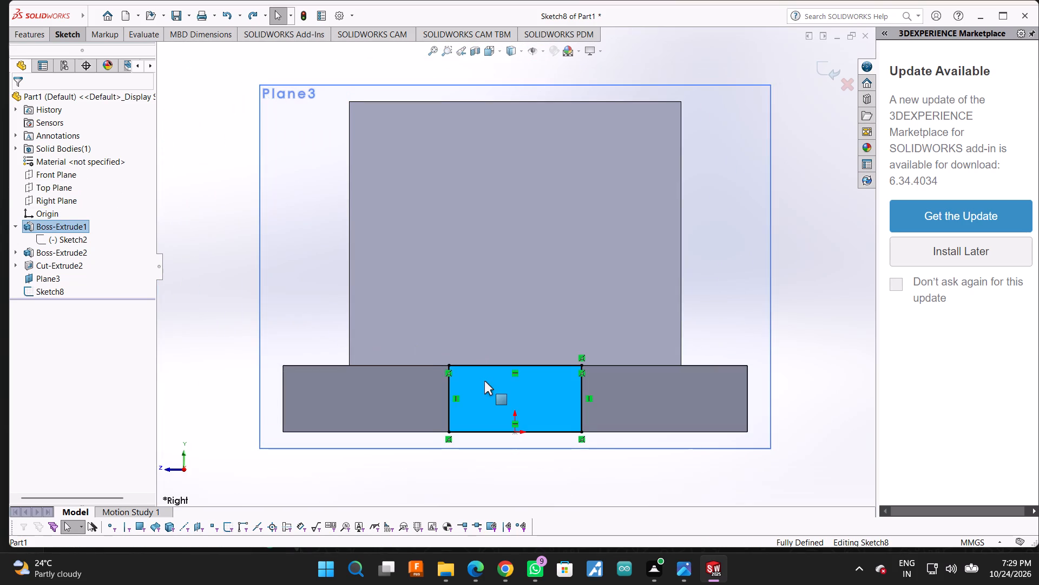
pyautogui.scroll(2, 740, 356)
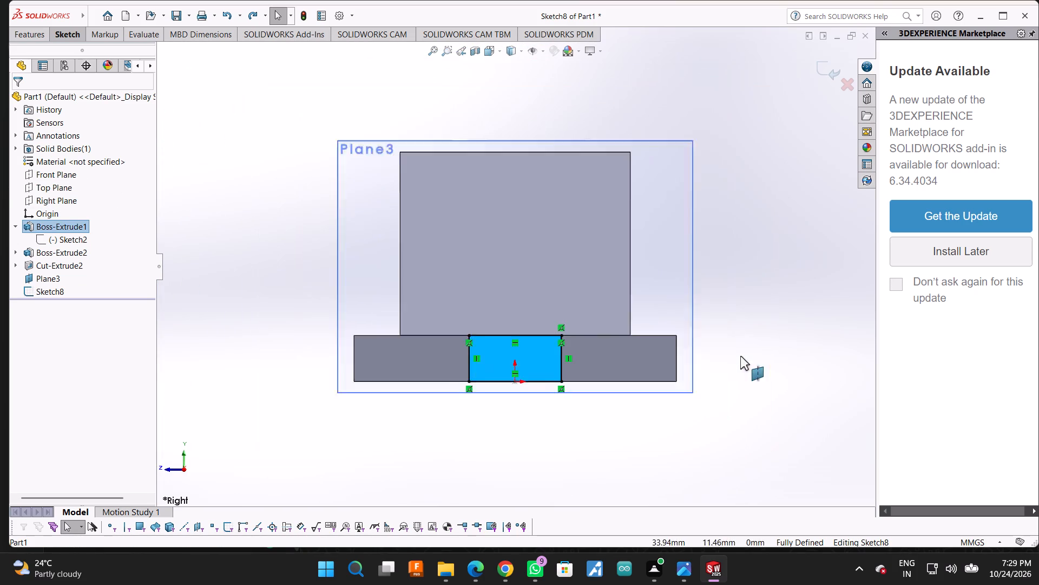
pyautogui.scroll(1, 740, 356)
pyautogui.moveTo(774, 336); pyautogui.dragTo(729, 401, button='middle')
pyautogui.scroll(-2, 671, 288)
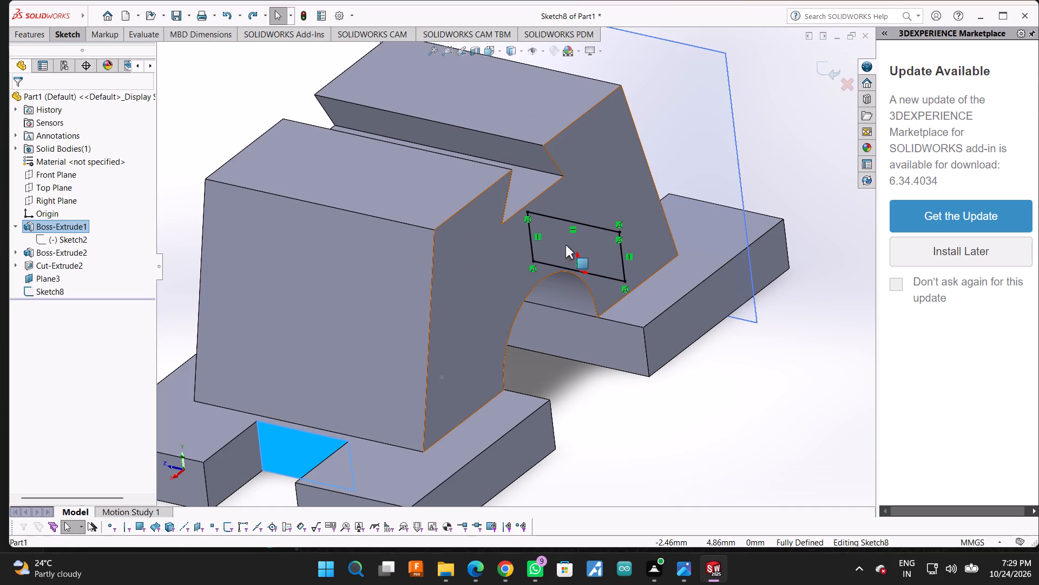
pyautogui.scroll(1, 586, 284)
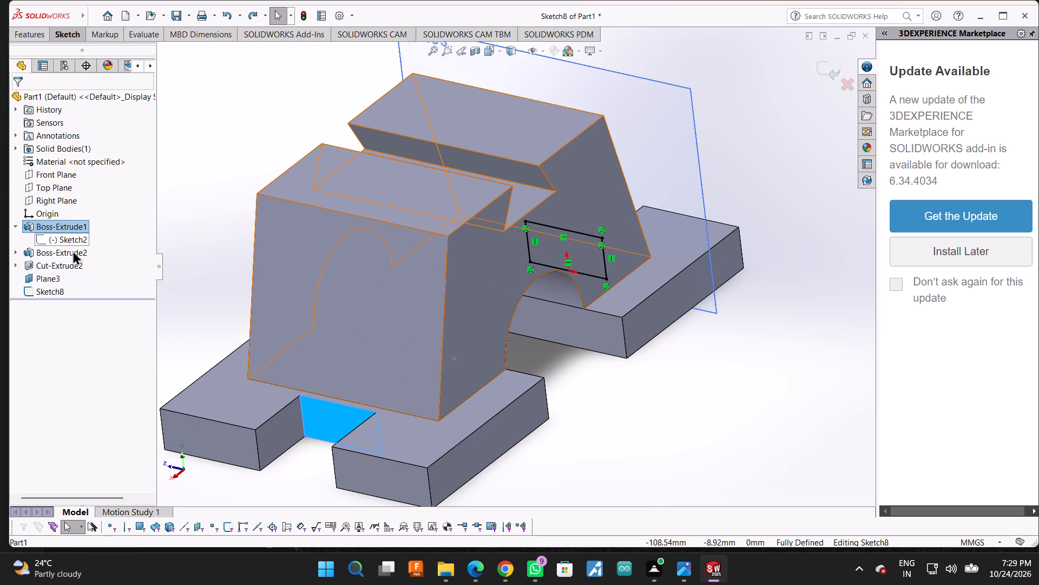
# Extrude the slot rectangle sketch on Plane3 by 3 mm blind, reversed toward the slot's open end and merged with the base.
pyautogui.click(64, 294)
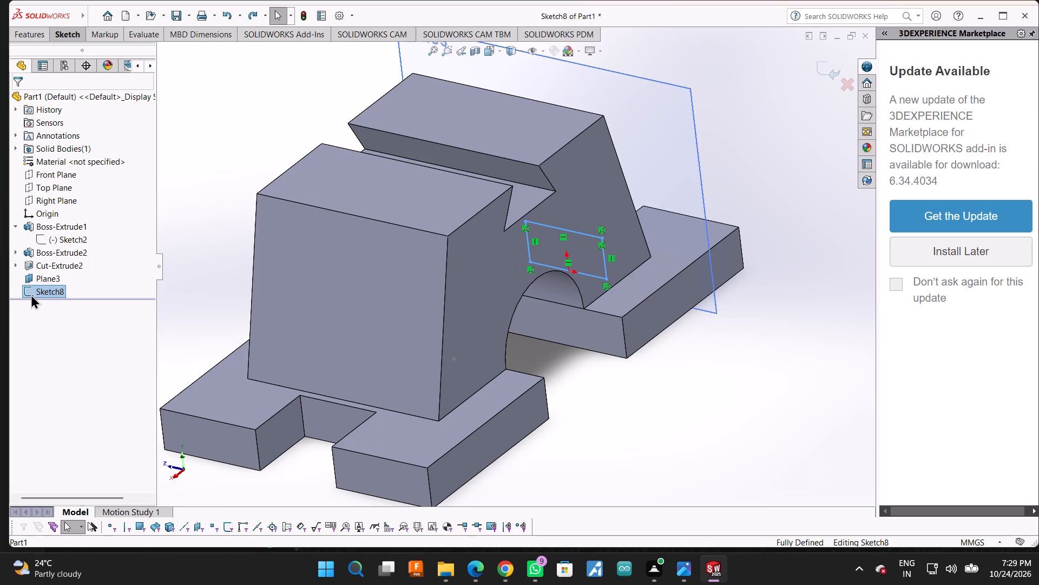
pyautogui.click(30, 294)
pyautogui.click(60, 272)
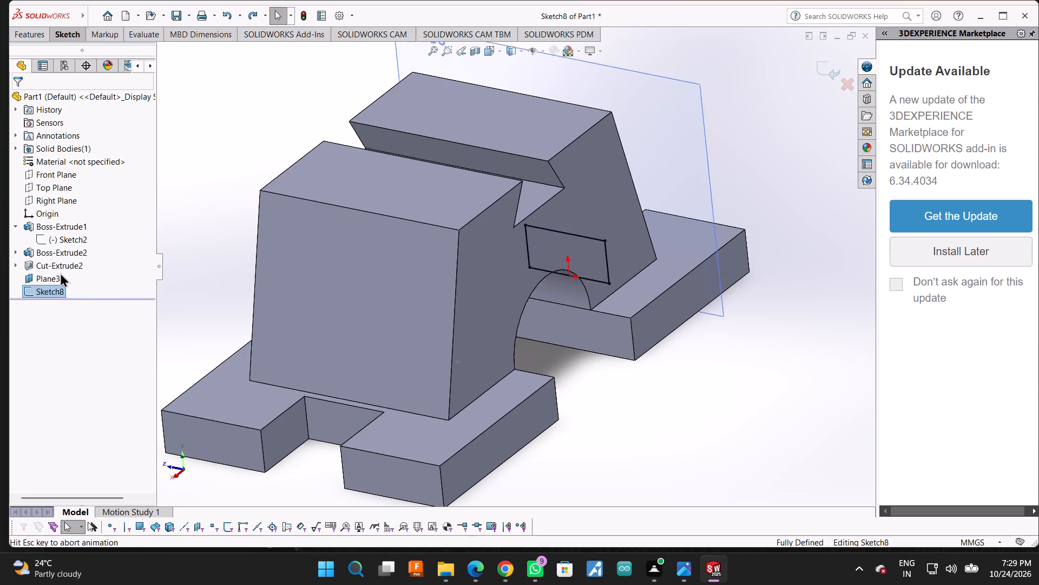
pyautogui.click(30, 34)
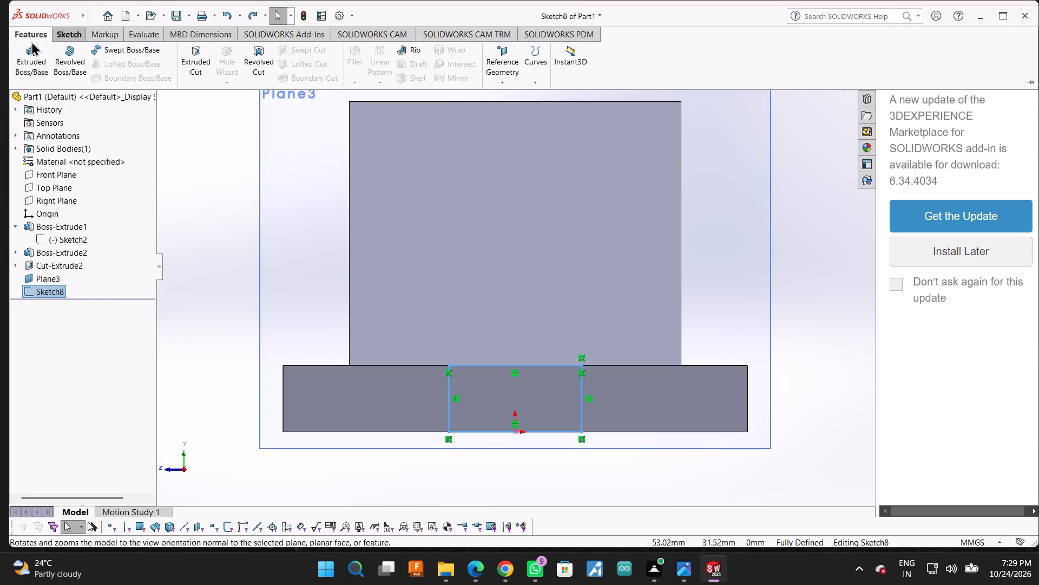
pyautogui.click(31, 45)
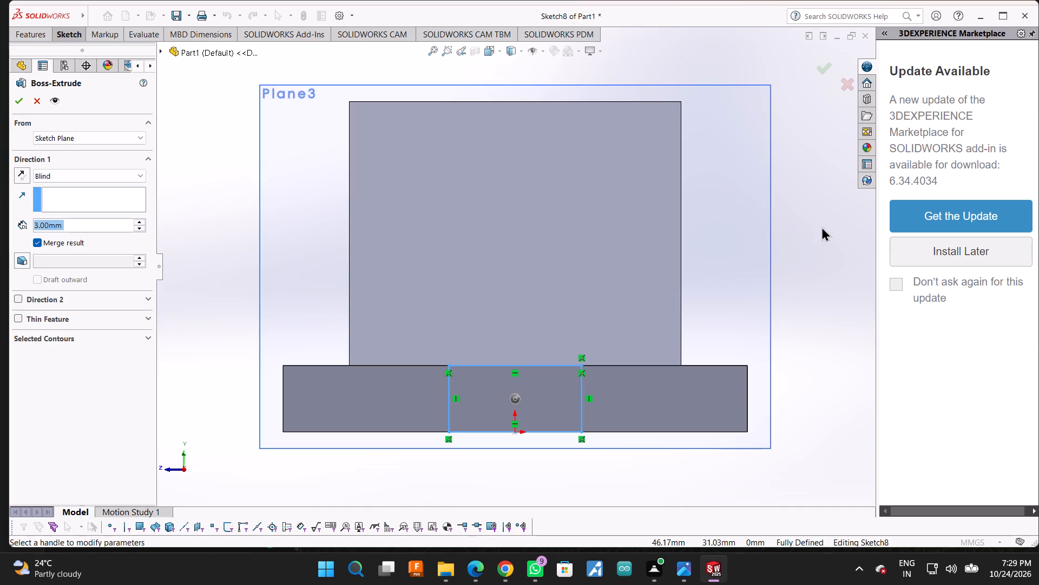
pyautogui.moveTo(821, 226); pyautogui.dragTo(701, 315, button='middle')
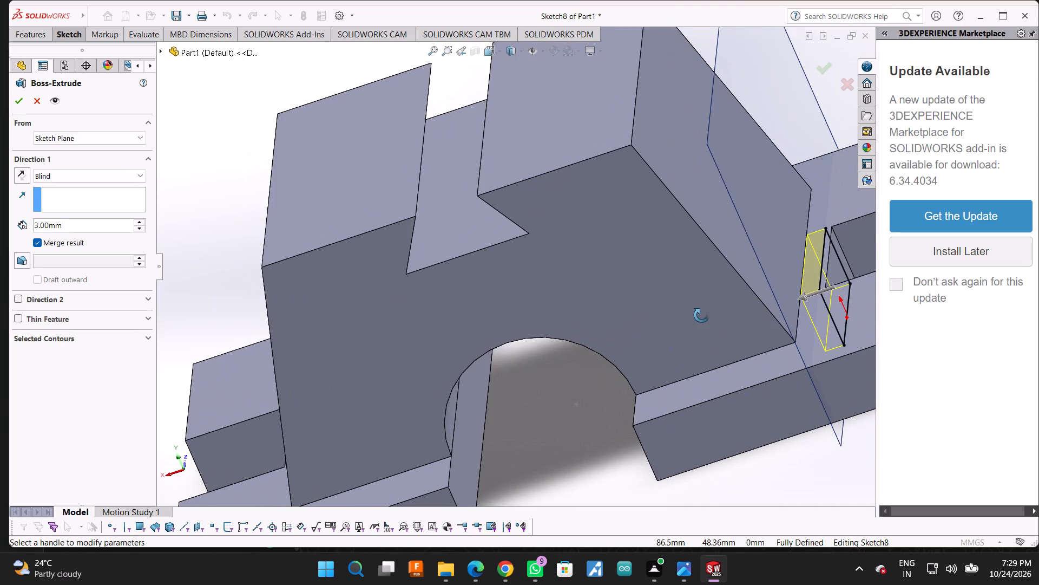
pyautogui.moveTo(701, 315); pyautogui.dragTo(703, 315, button='middle')
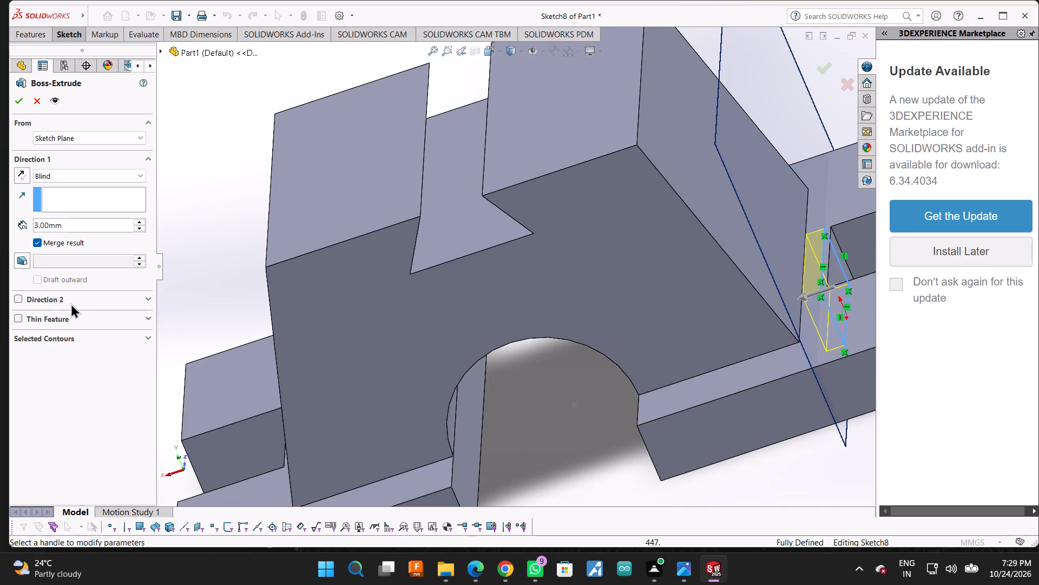
pyautogui.scroll(1, 71, 303)
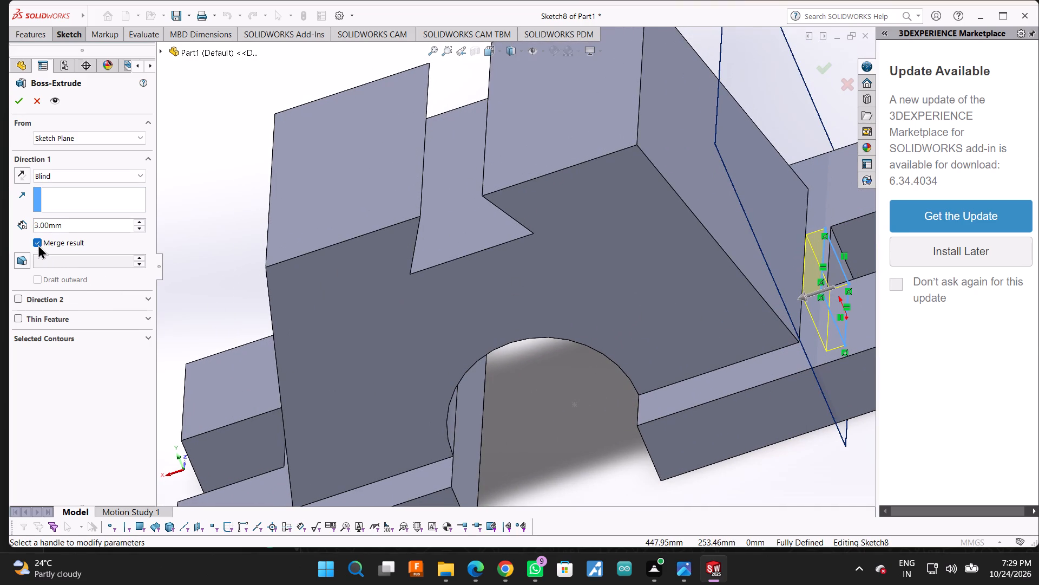
pyautogui.click(38, 244)
pyautogui.click(38, 244)
pyautogui.scroll(8, 148, 285)
pyautogui.scroll(4, 702, 322)
pyautogui.scroll(-2, 719, 280)
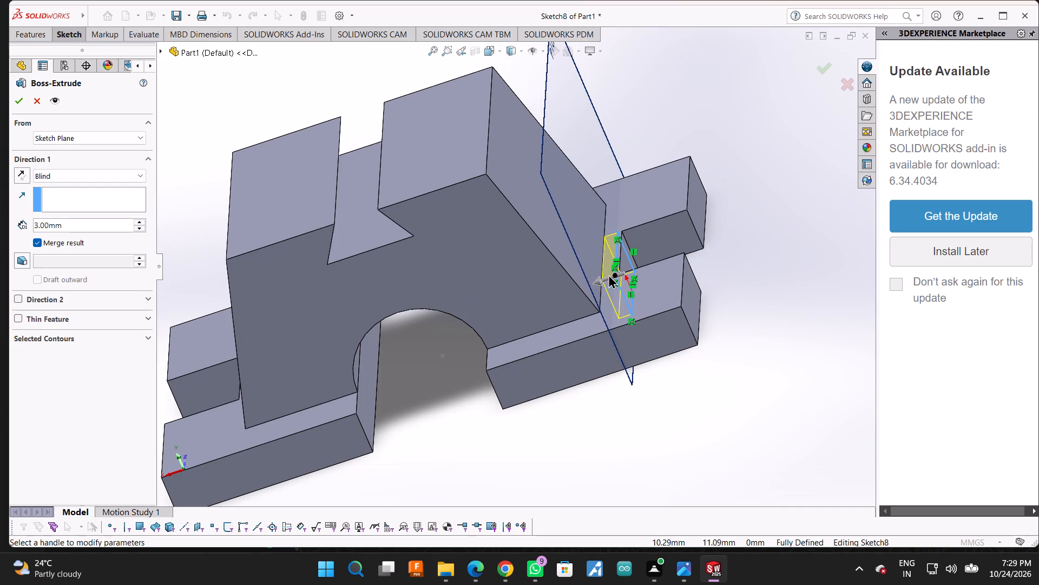
pyautogui.moveTo(602, 278); pyautogui.dragTo(628, 275)
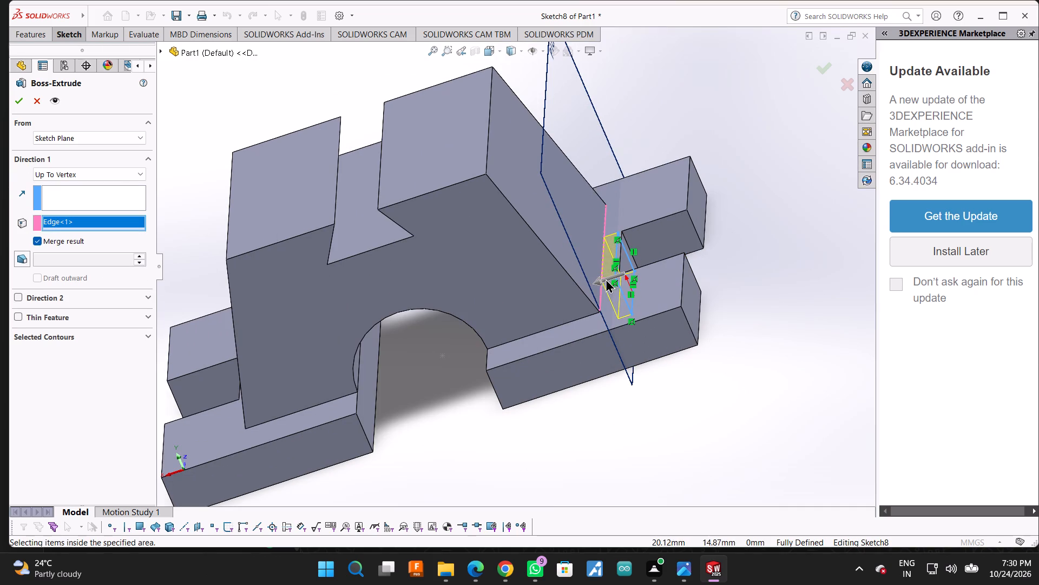
pyautogui.moveTo(599, 278); pyautogui.dragTo(672, 268)
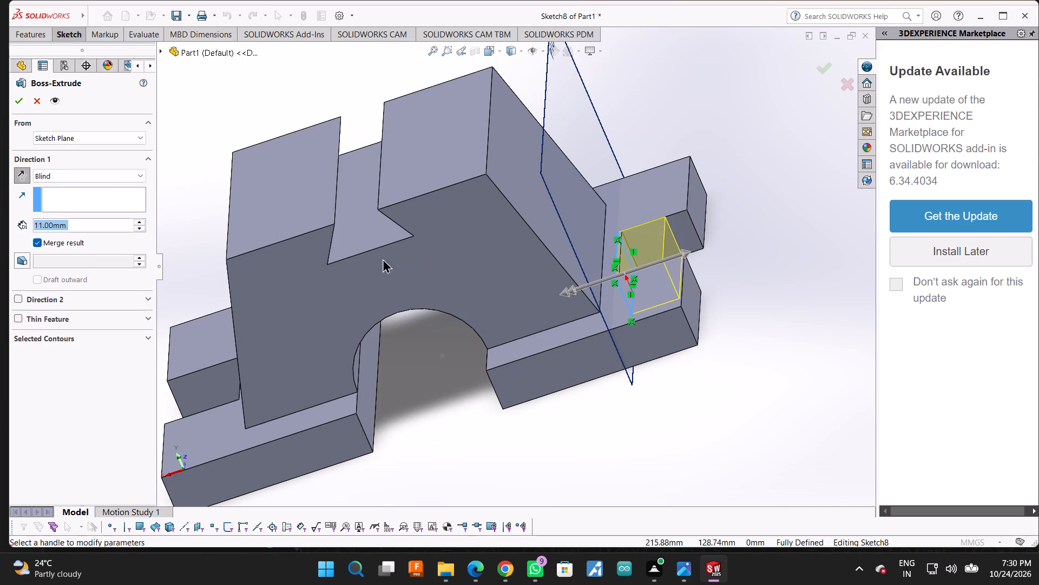
pyautogui.click(41, 226)
pyautogui.press('BackSpace')
pyautogui.press('BackSpace')
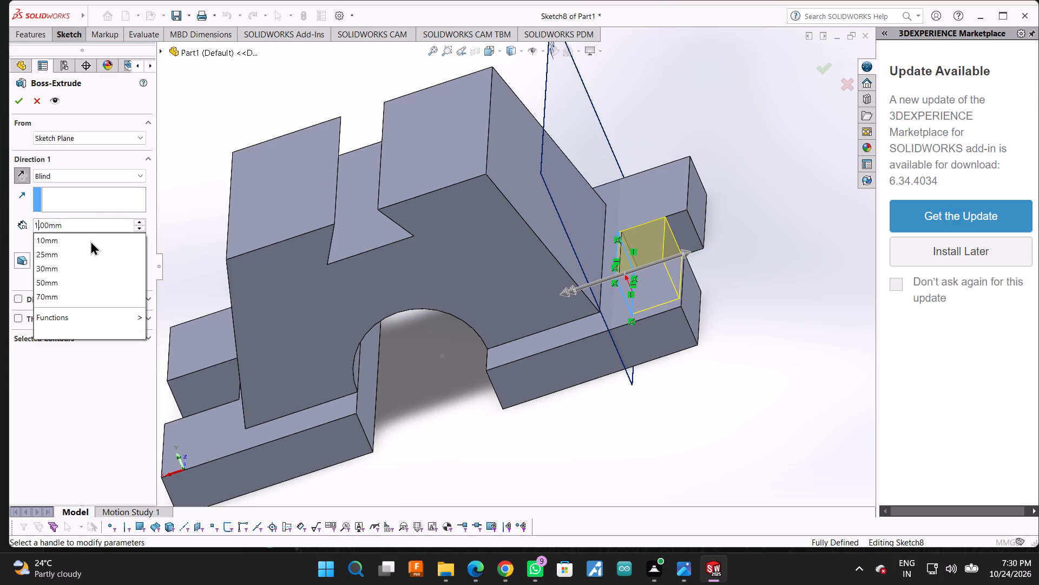
pyautogui.press('BackSpace')
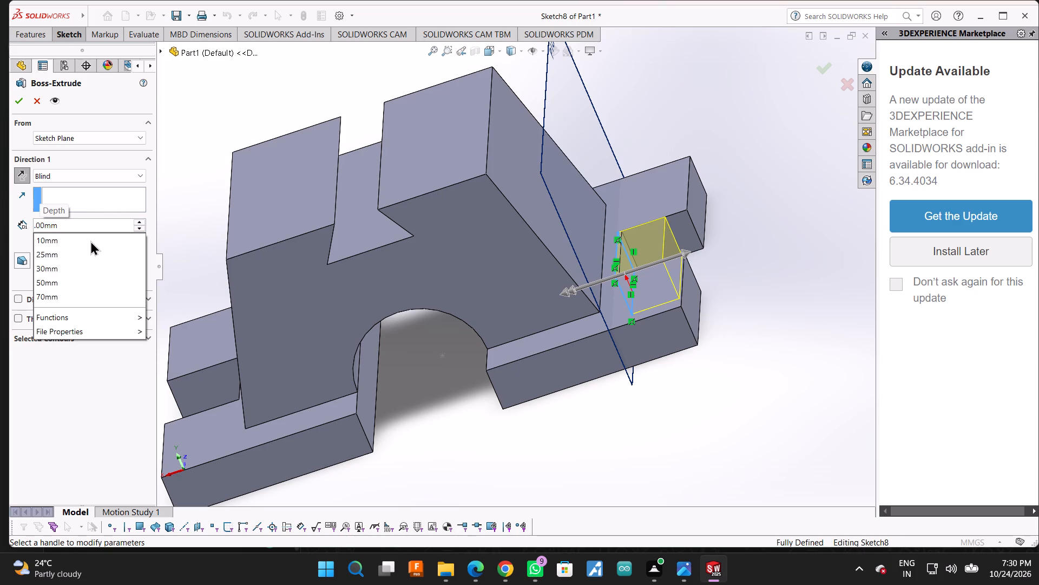
pyautogui.press('3')
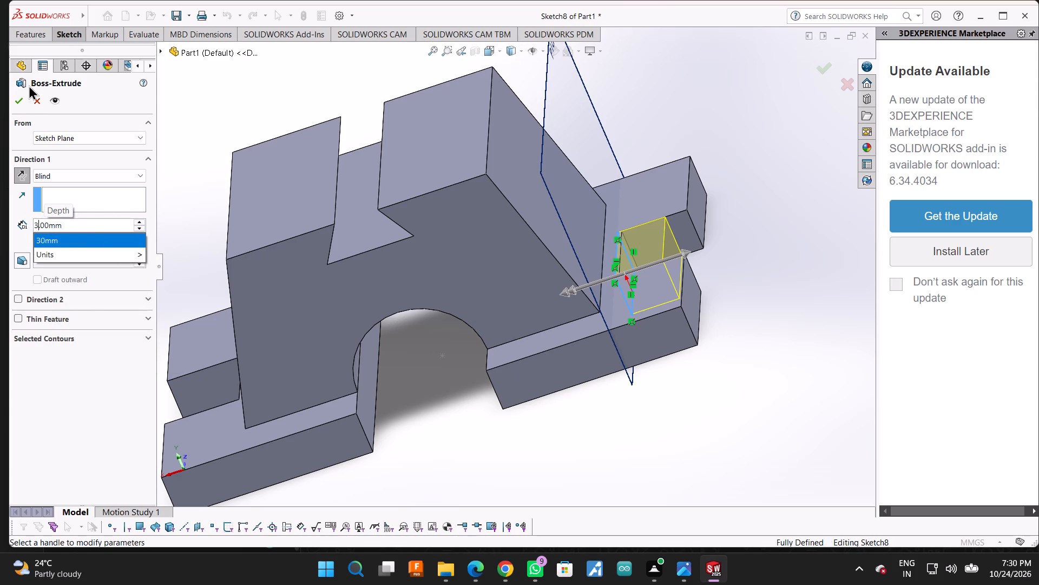
pyautogui.click(21, 97)
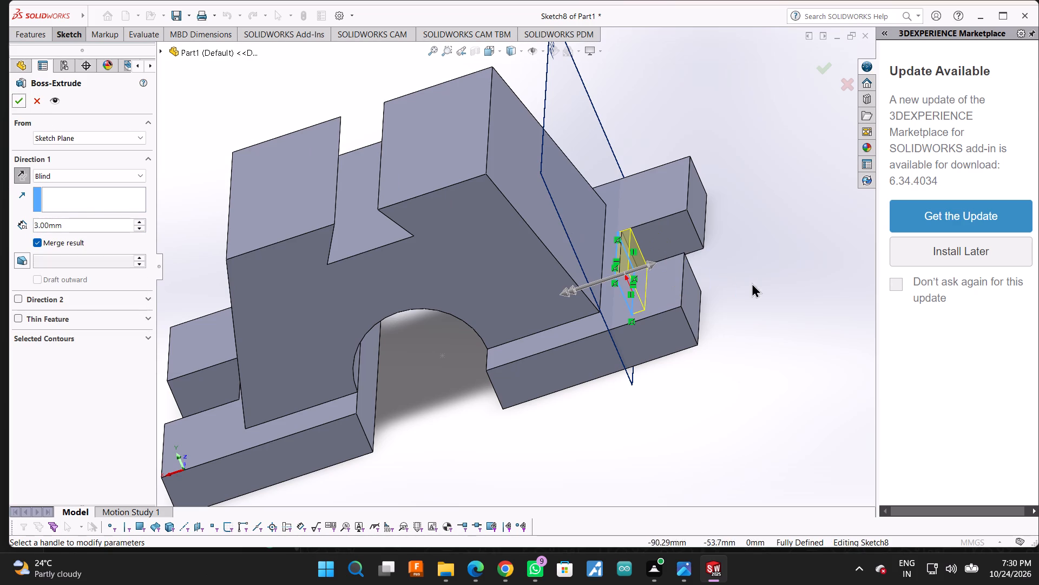
pyautogui.click(20, 102)
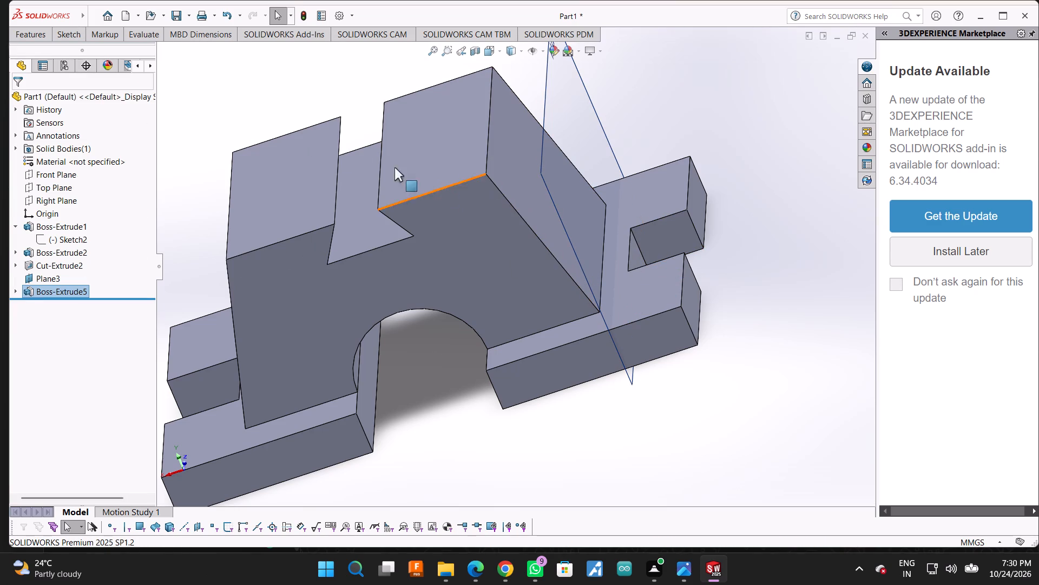
# Add a DimXpert location dimension between the filled slot's inner end face and the base's outer end face.
pyautogui.click(68, 41)
pyautogui.click(67, 51)
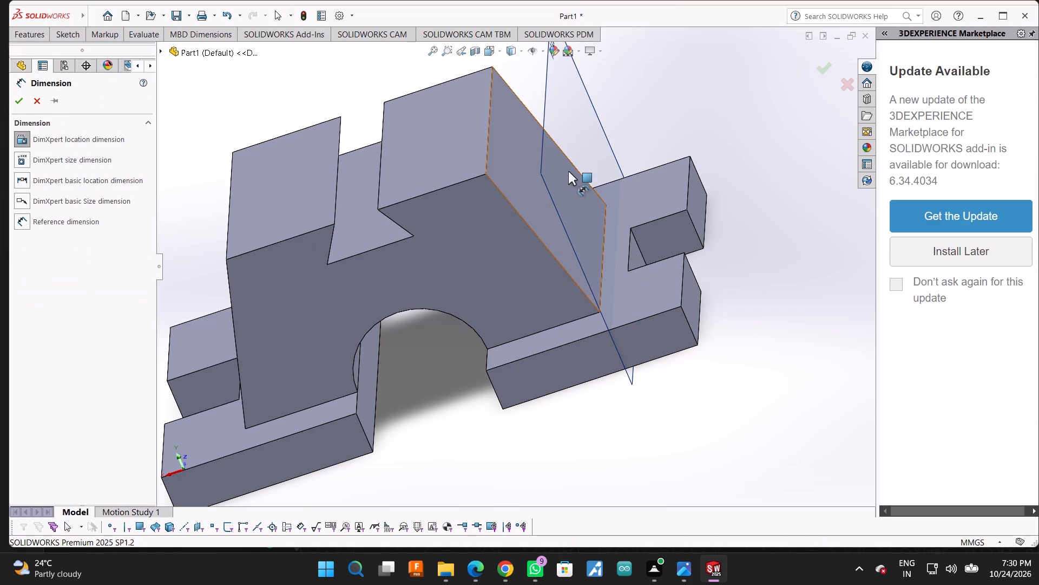
pyautogui.click(663, 217)
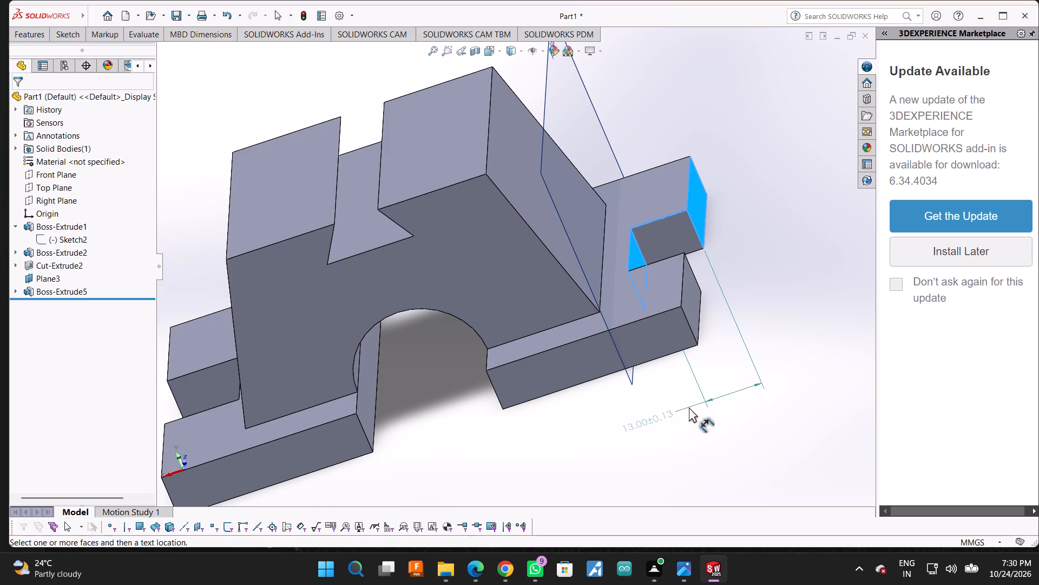
pyautogui.click(689, 407)
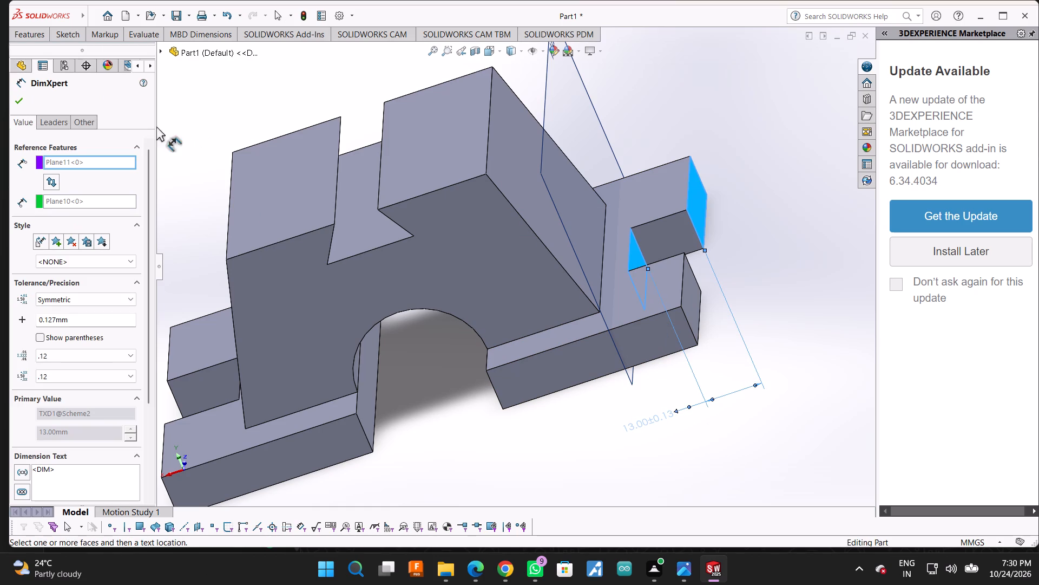
pyautogui.click(14, 104)
# Start a new sketch on the Right Plane.
pyautogui.moveTo(489, 399); pyautogui.dragTo(571, 366, button='middle')
pyautogui.scroll(-1, 489, 399)
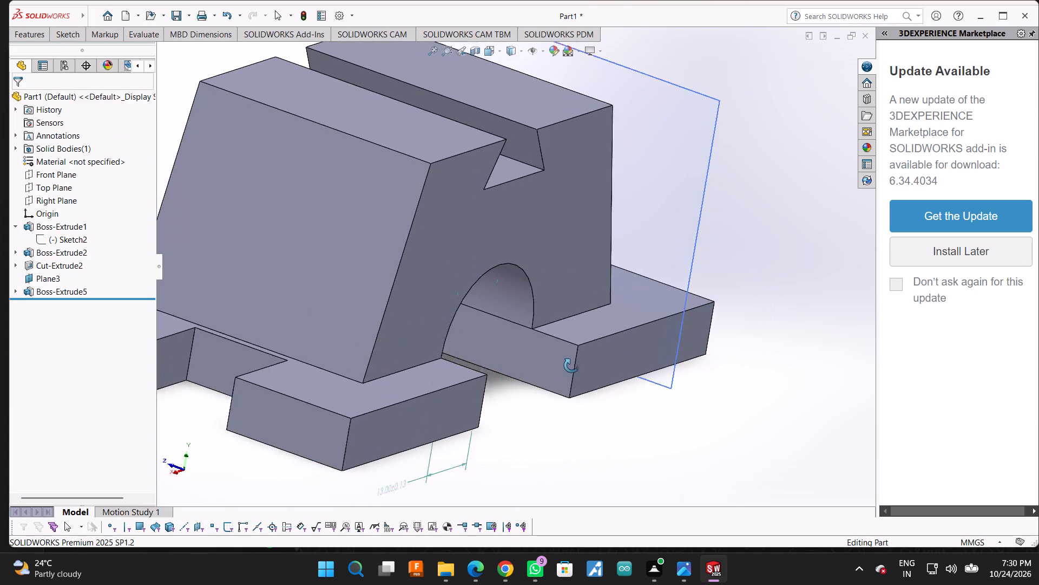
pyautogui.moveTo(571, 366); pyautogui.dragTo(573, 365, button='middle')
pyautogui.scroll(-1, 508, 345)
pyautogui.scroll(3, 519, 343)
pyautogui.scroll(-2, 415, 369)
pyautogui.scroll(2, 478, 383)
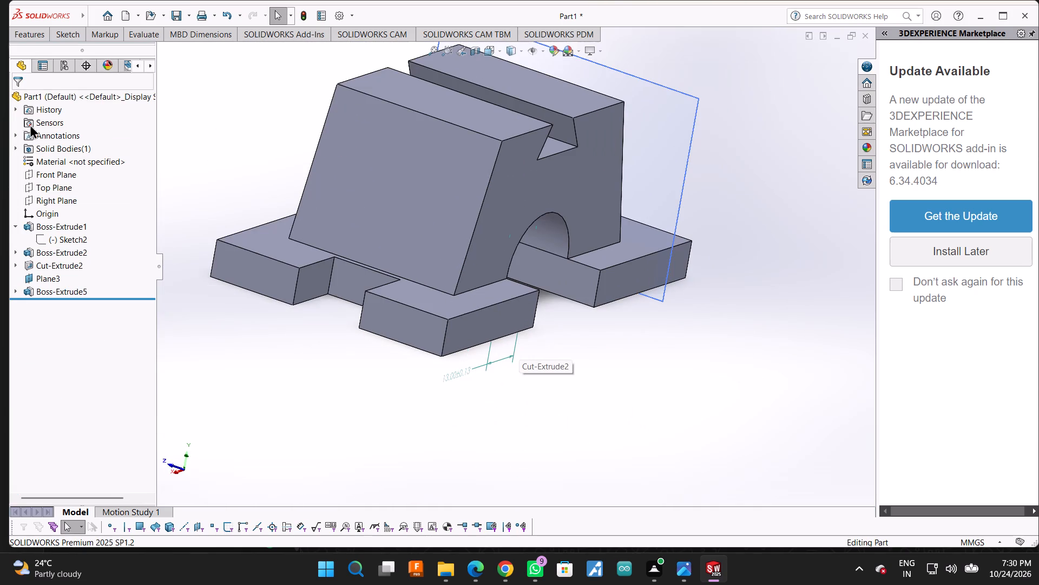
pyautogui.click(60, 201)
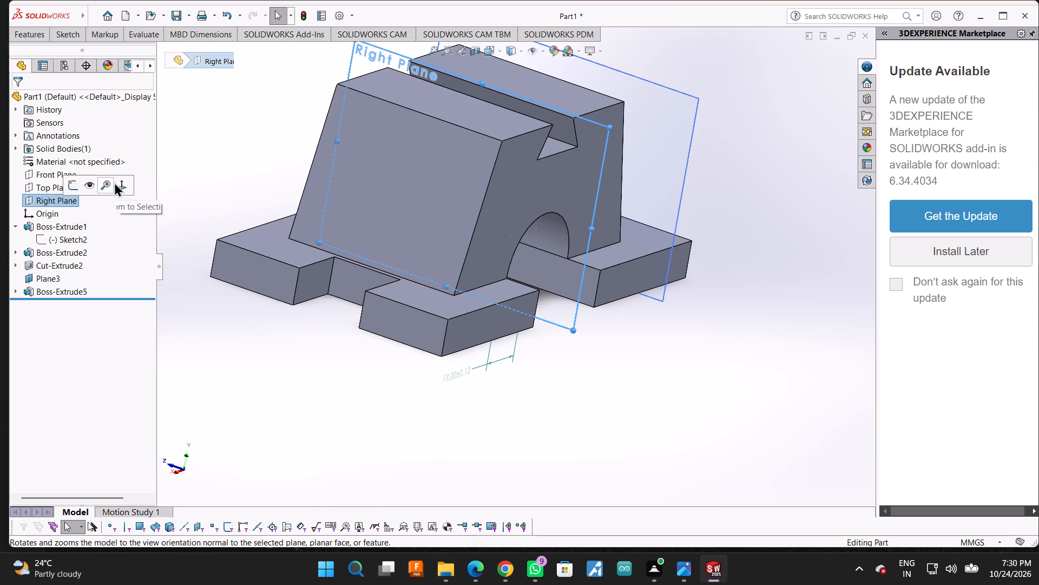
pyautogui.click(74, 181)
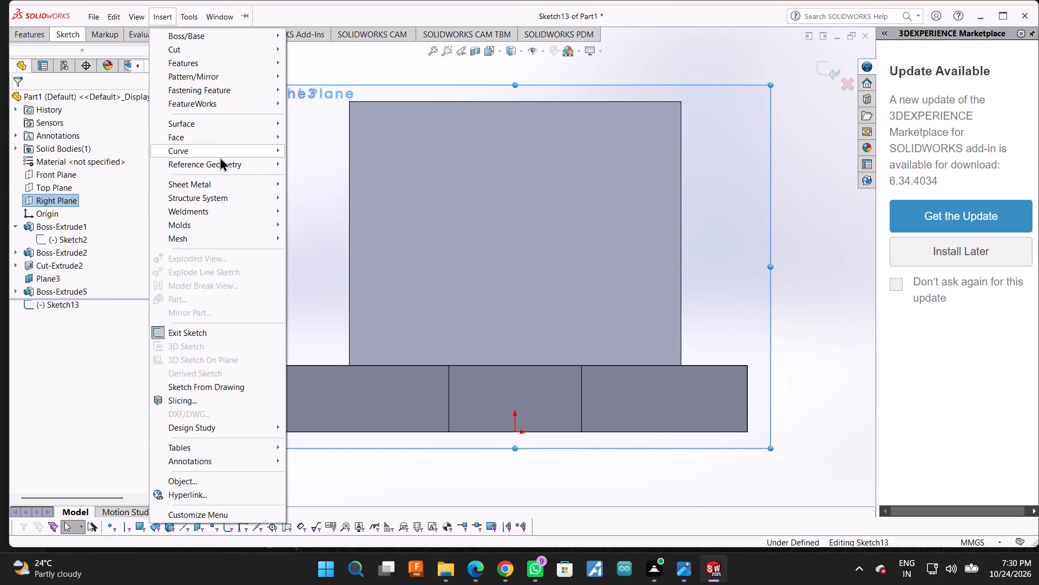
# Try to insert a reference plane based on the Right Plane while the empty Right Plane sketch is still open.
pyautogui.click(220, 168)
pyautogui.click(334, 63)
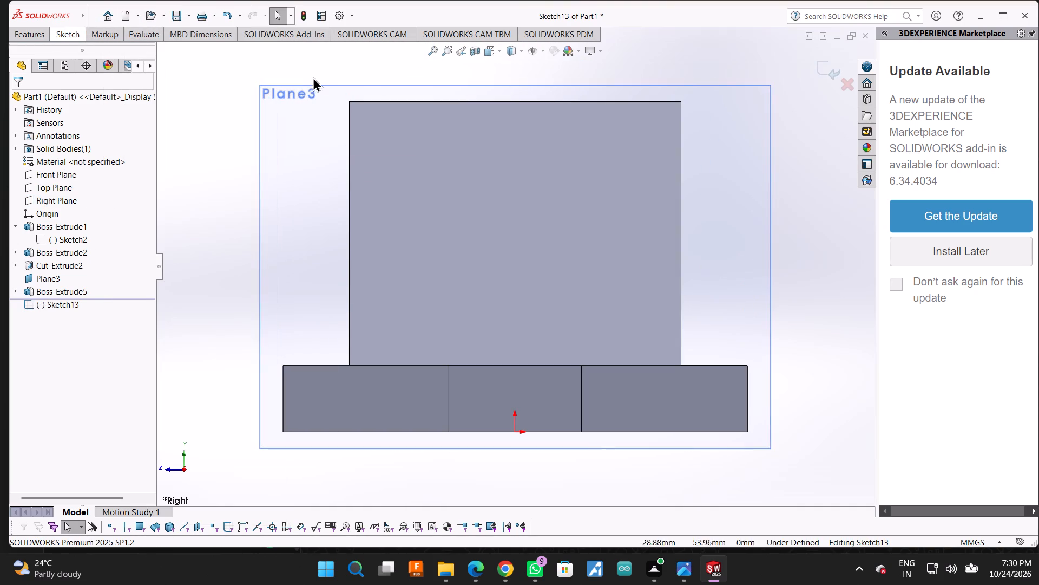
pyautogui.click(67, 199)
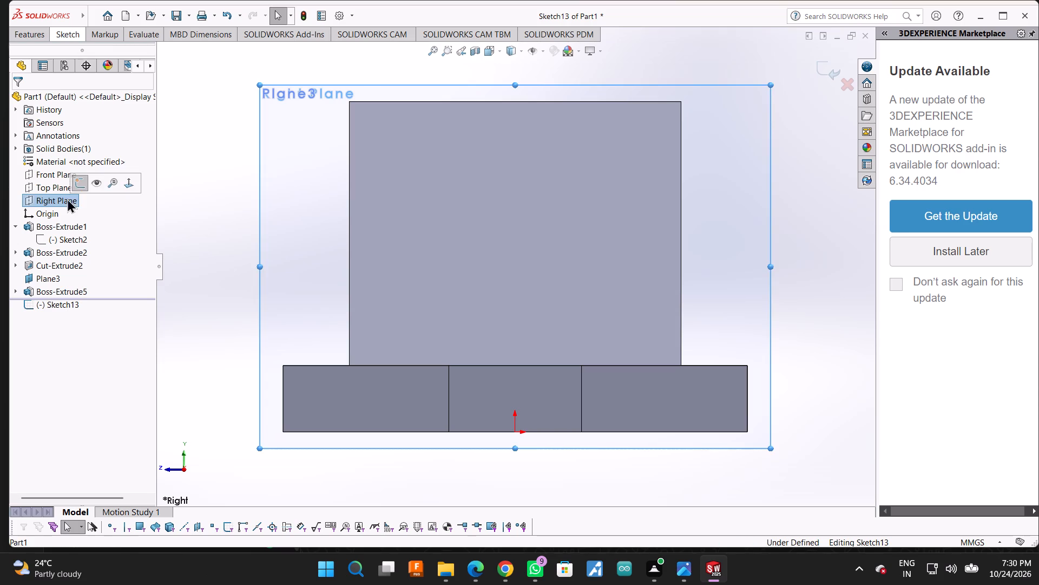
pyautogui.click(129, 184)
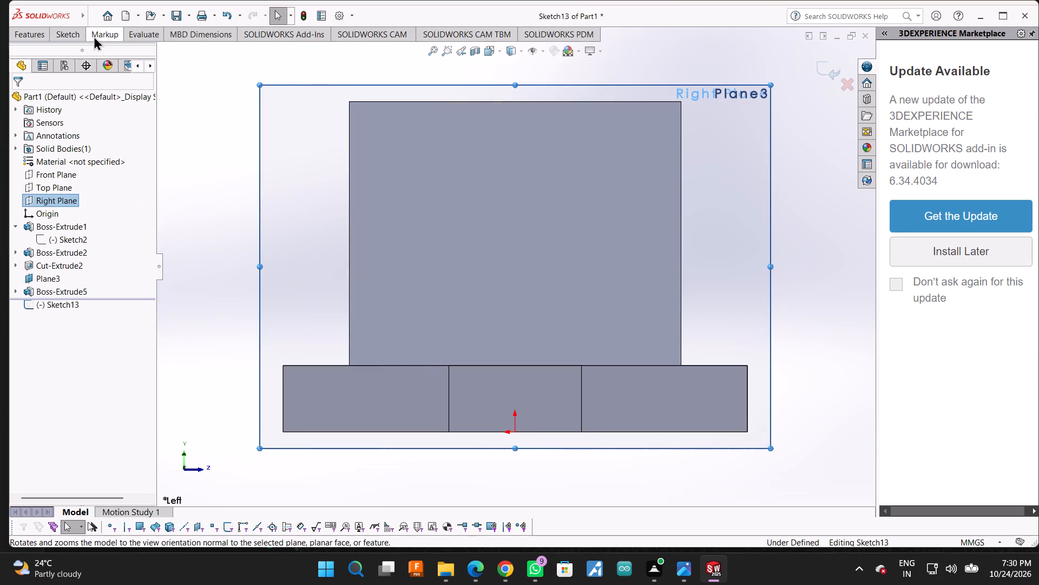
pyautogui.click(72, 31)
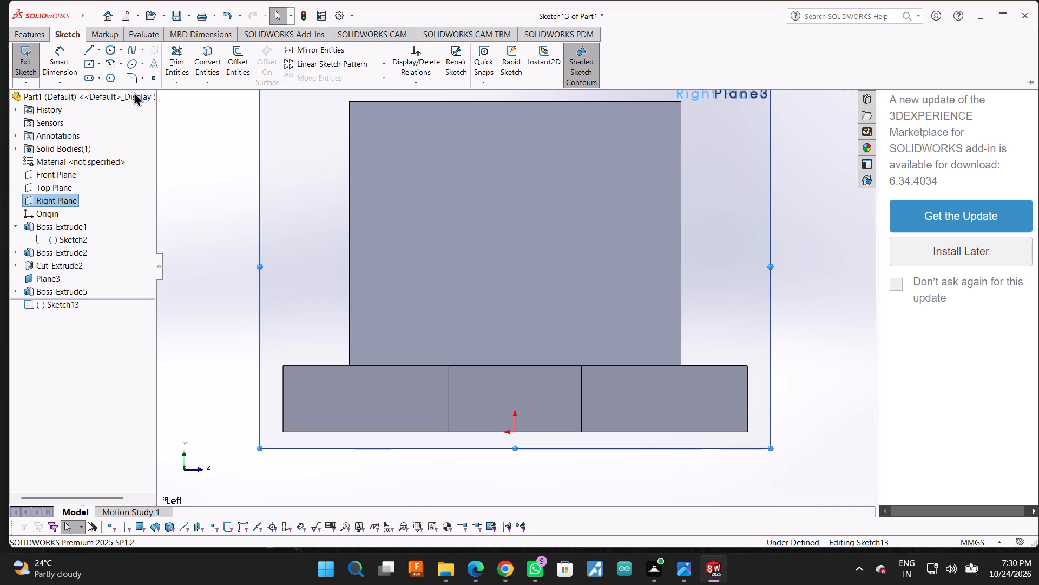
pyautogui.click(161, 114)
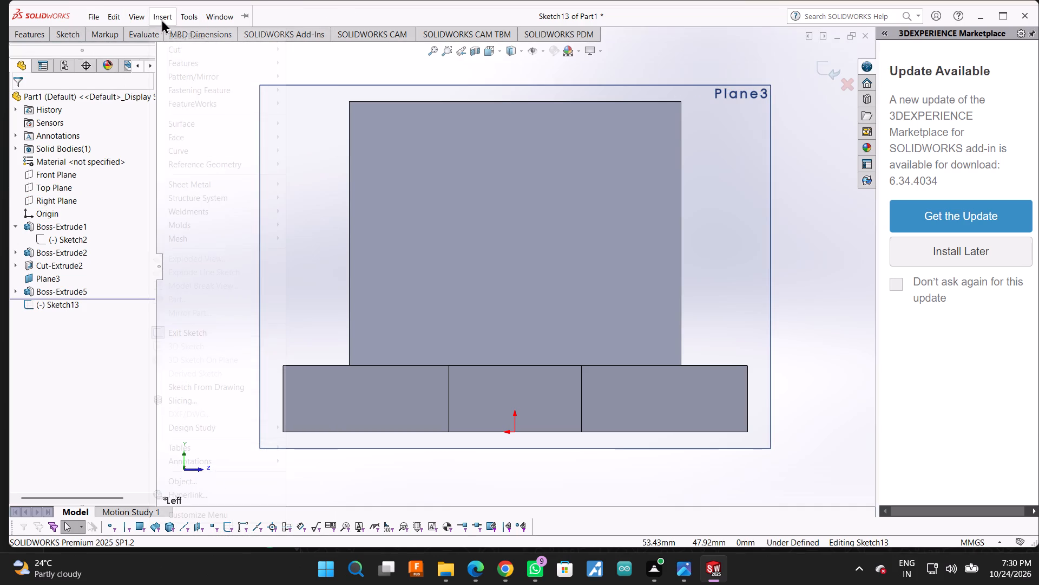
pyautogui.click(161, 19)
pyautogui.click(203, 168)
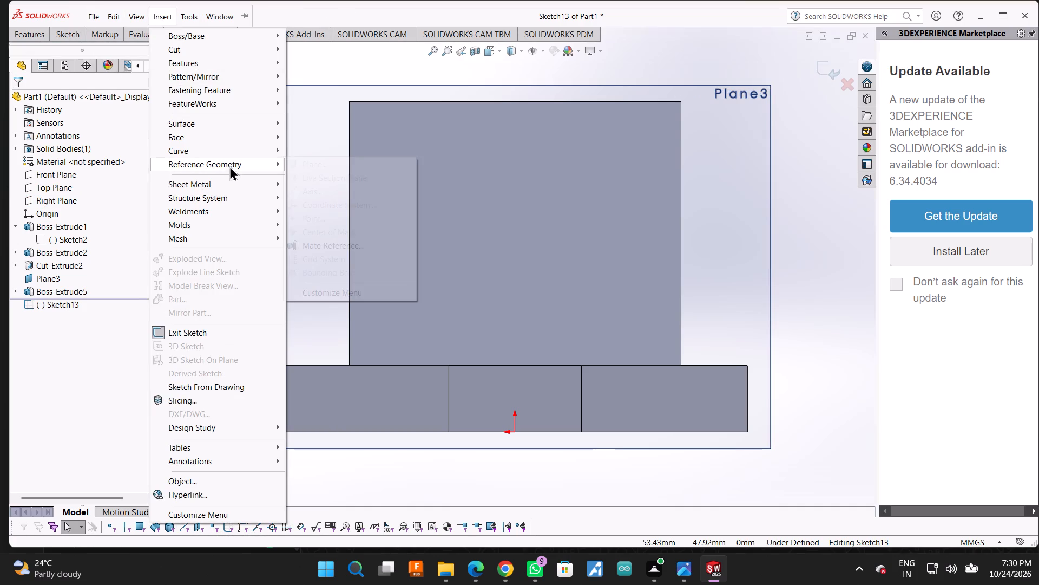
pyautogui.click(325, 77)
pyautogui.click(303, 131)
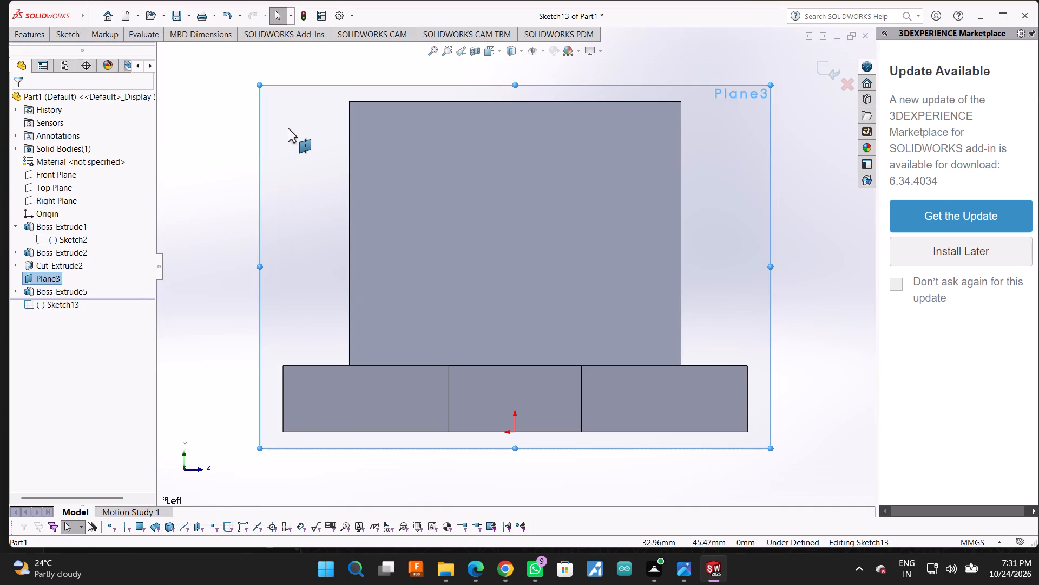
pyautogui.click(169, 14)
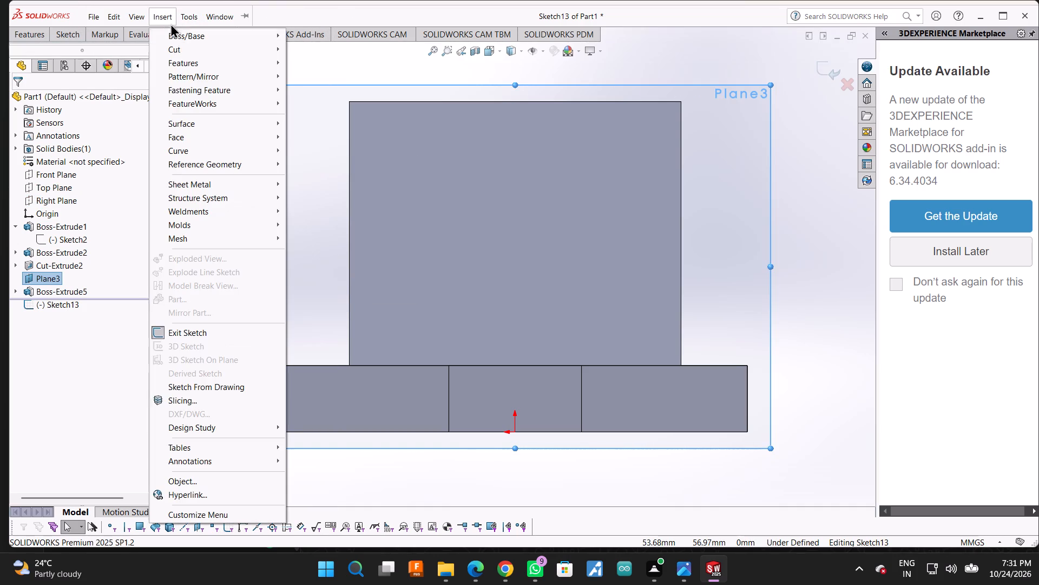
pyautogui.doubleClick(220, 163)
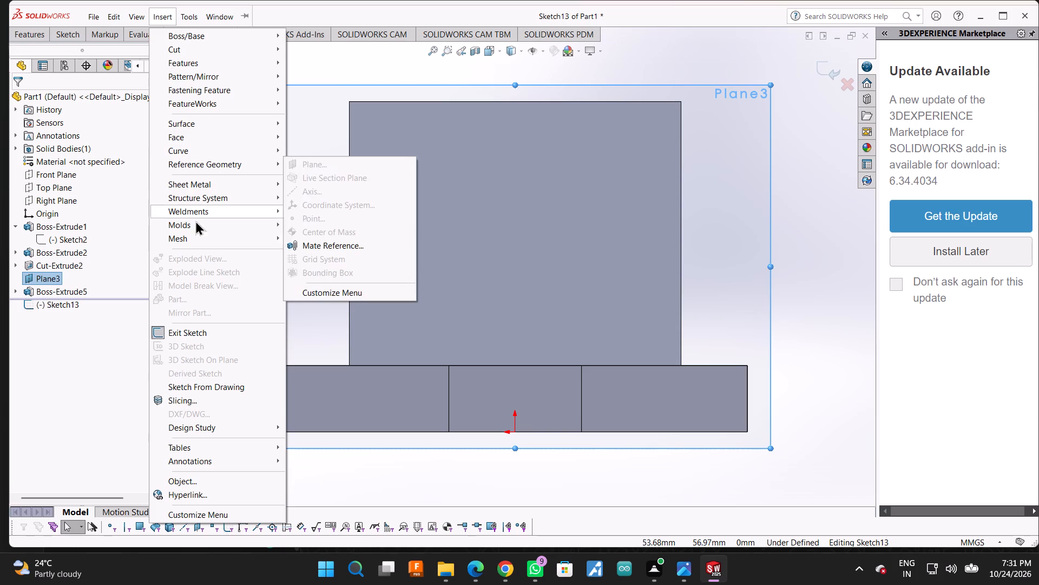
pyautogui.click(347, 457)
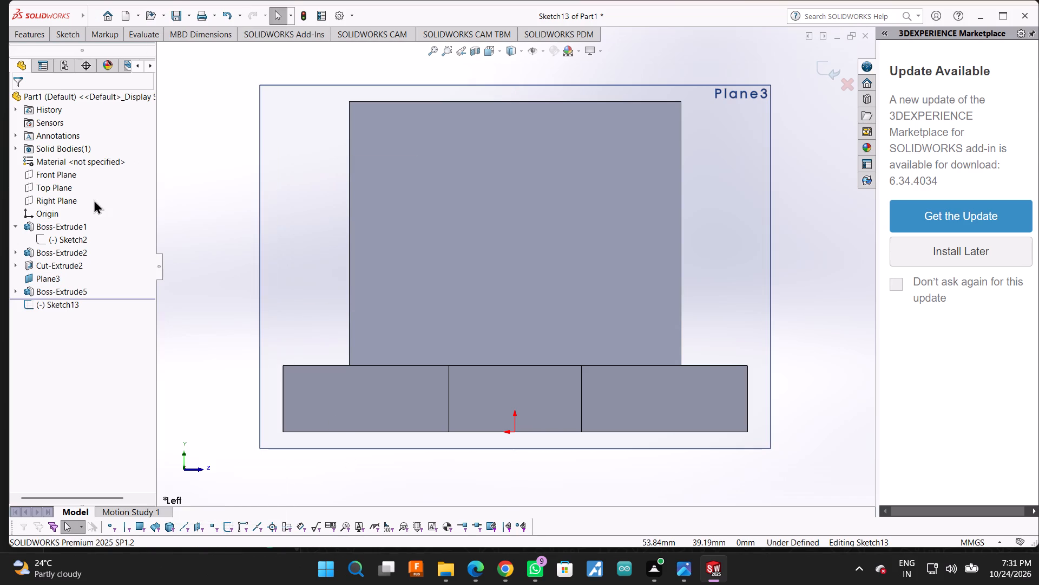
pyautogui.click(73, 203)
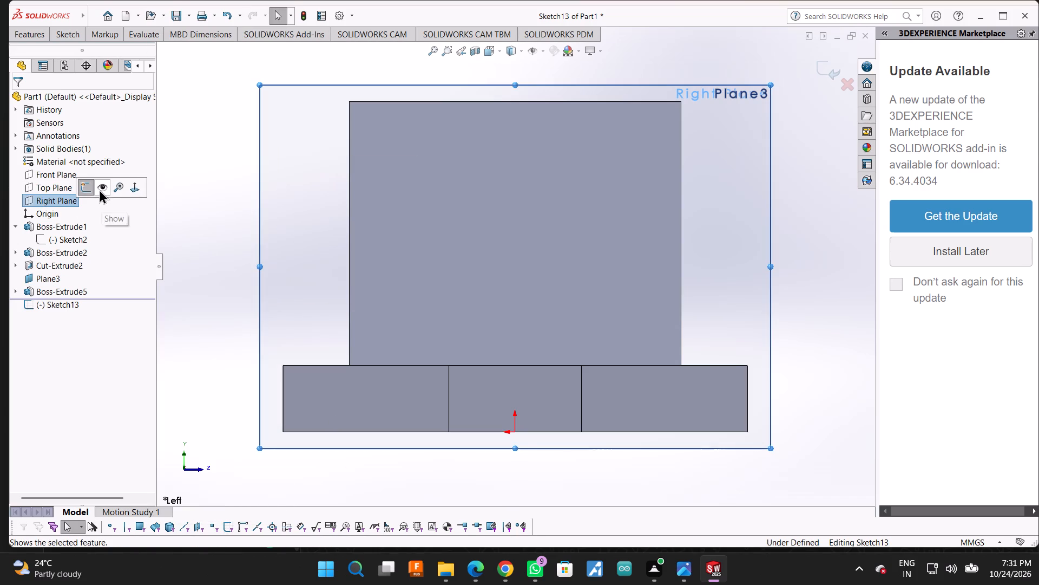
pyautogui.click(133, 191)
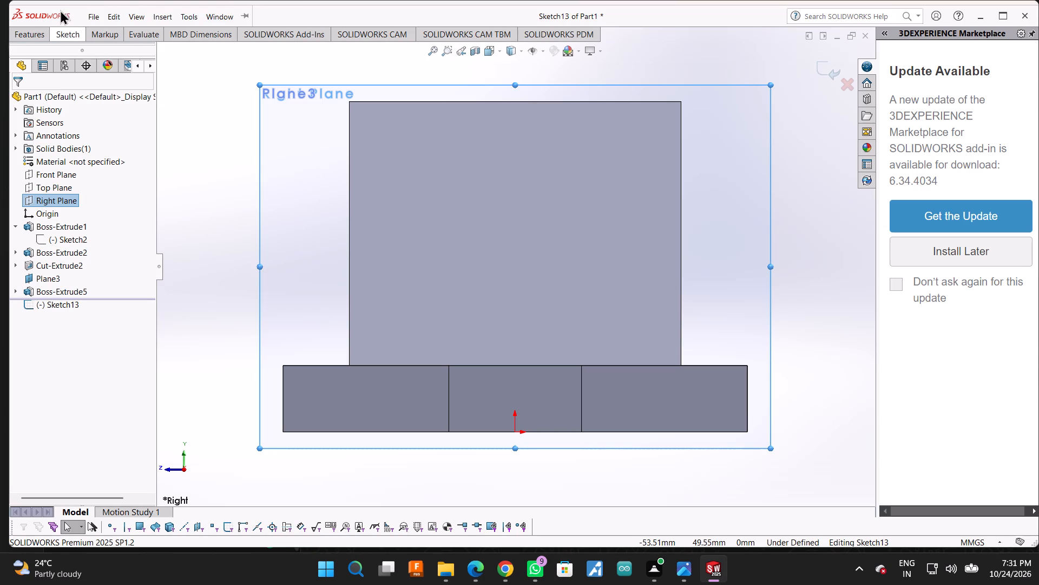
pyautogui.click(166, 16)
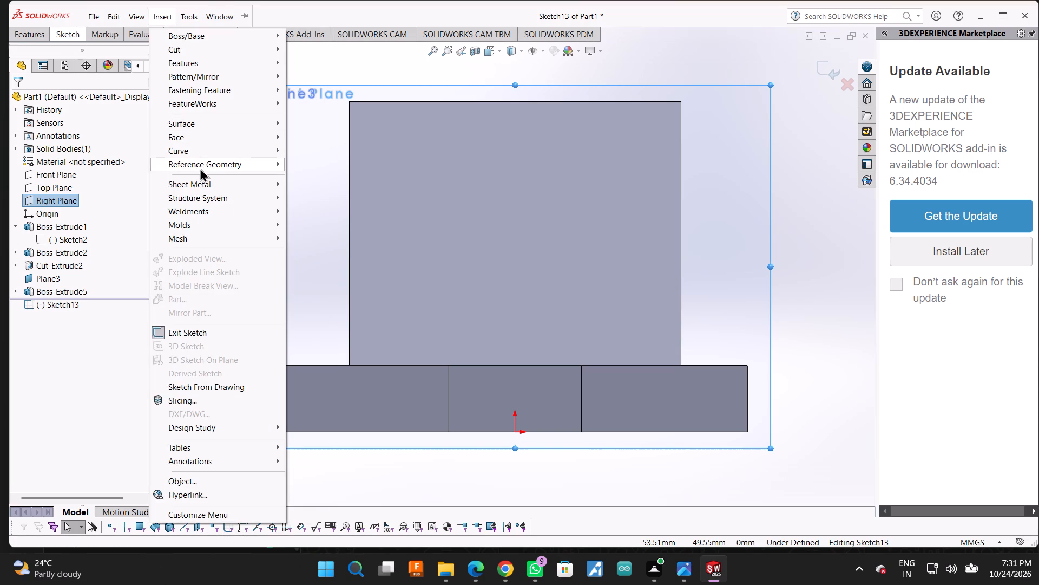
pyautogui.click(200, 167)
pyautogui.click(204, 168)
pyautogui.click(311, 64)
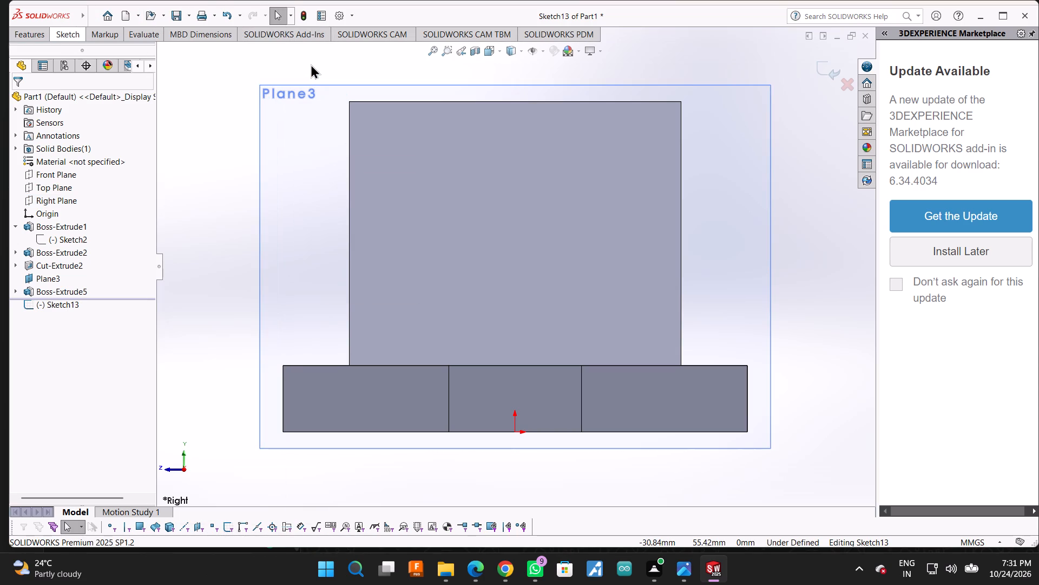
# Exit the empty sketch on the Right Plane.
pyautogui.click(68, 200)
pyautogui.click(77, 184)
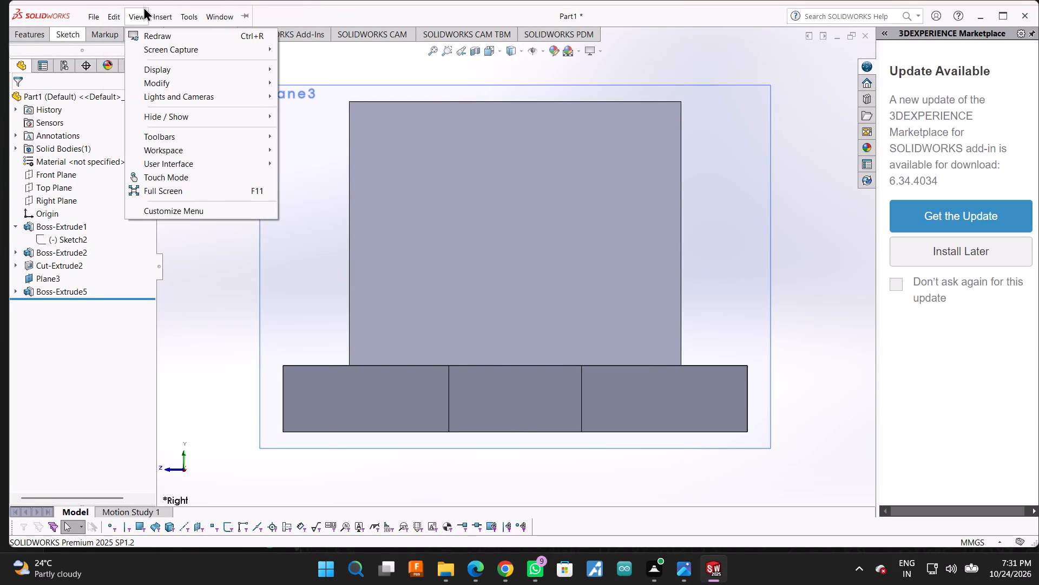
# Set up a reference plane offset 43 mm from the Right Plane, toward the unfilled base slot.
pyautogui.click(152, 10)
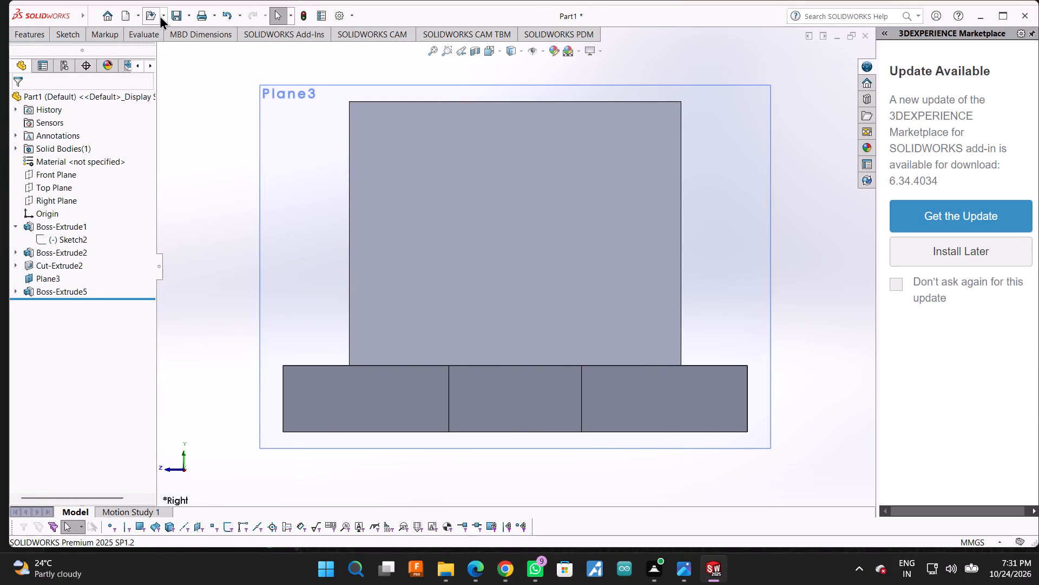
pyautogui.click(153, 14)
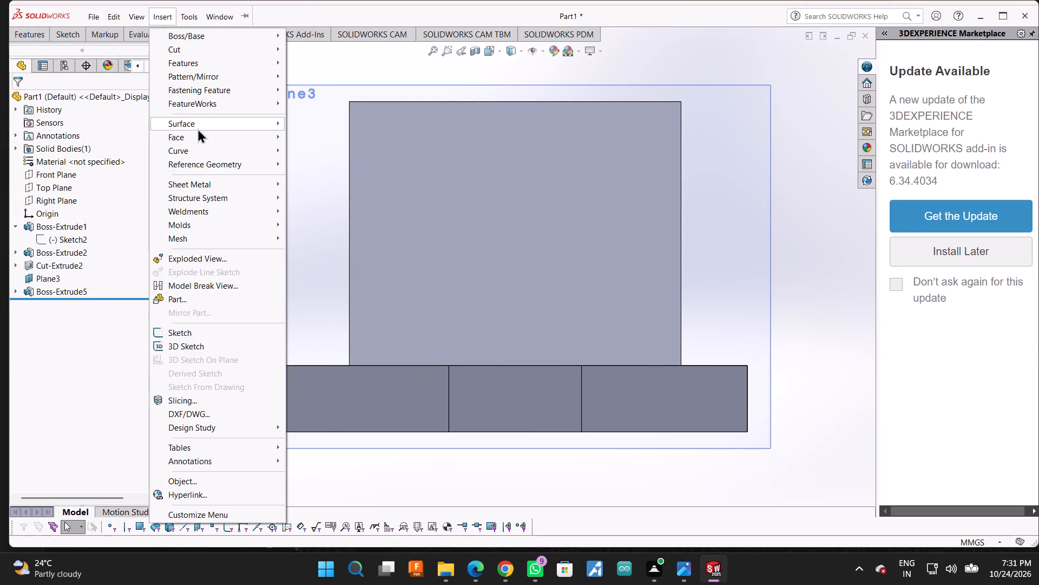
pyautogui.click(227, 161)
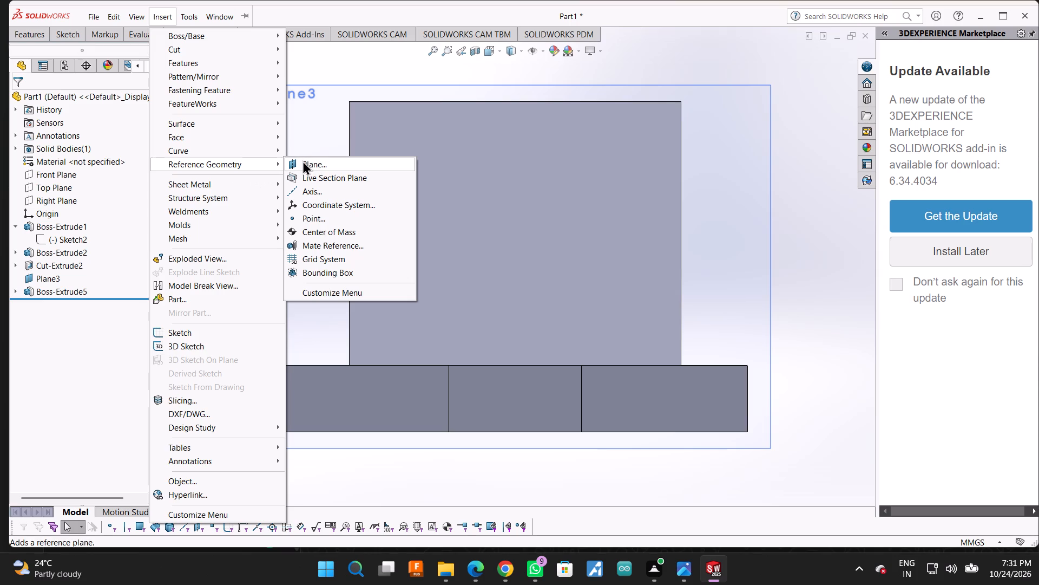
pyautogui.click(303, 161)
pyautogui.scroll(2, 427, 151)
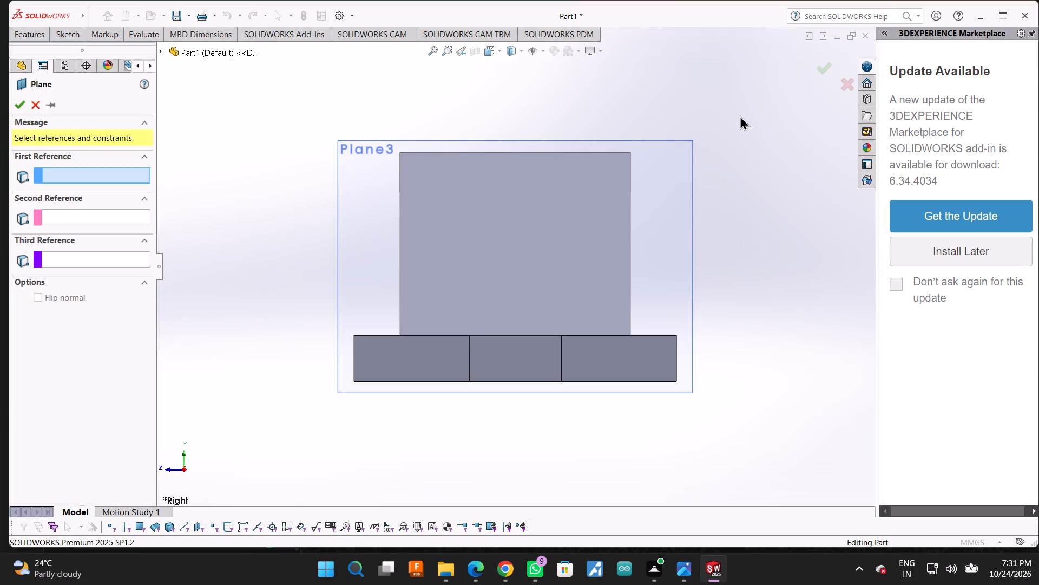
pyautogui.moveTo(740, 115); pyautogui.dragTo(648, 217, button='middle')
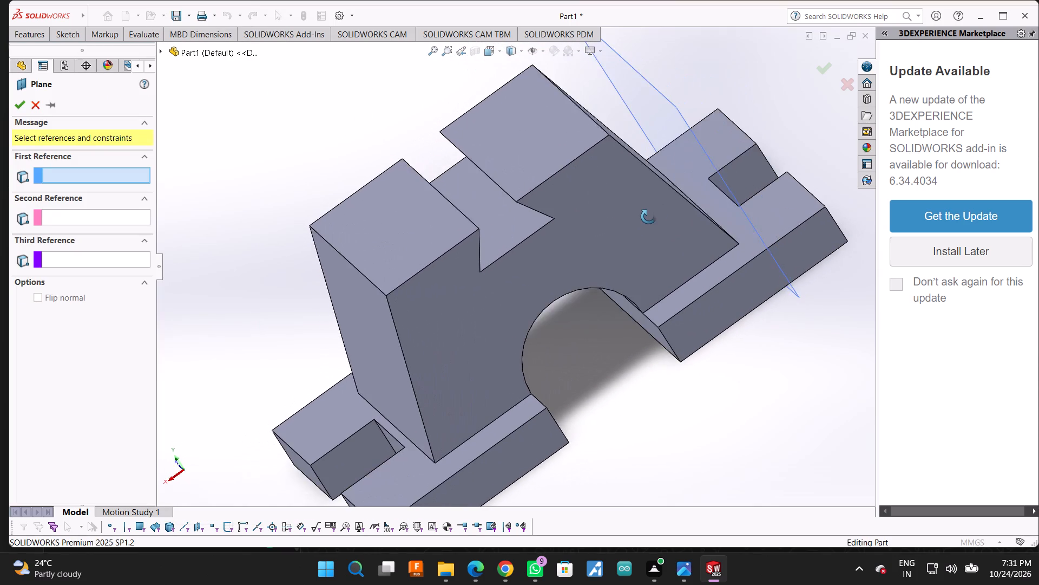
pyautogui.moveTo(648, 217); pyautogui.dragTo(651, 220, button='middle')
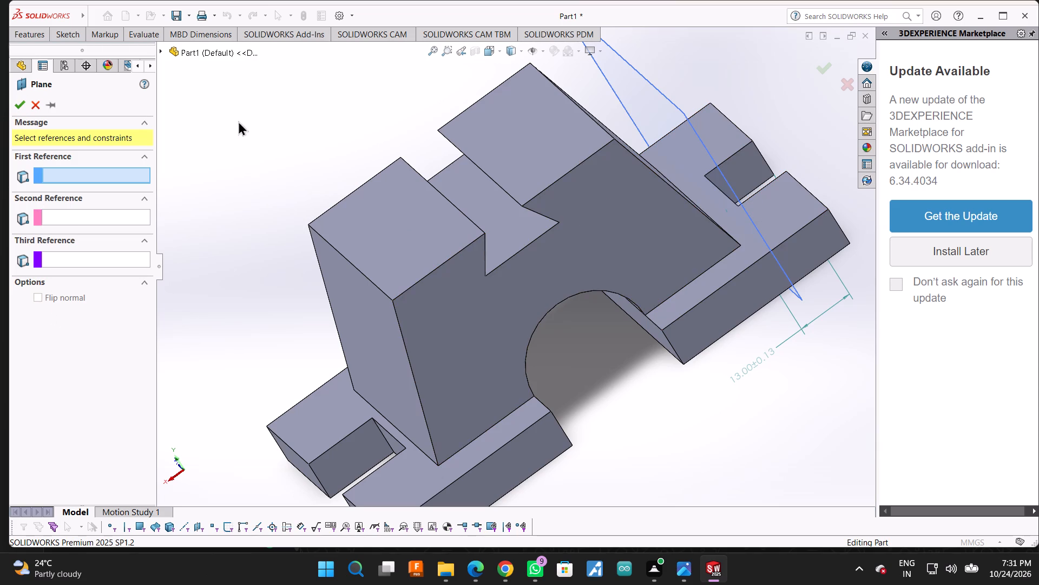
pyautogui.click(162, 49)
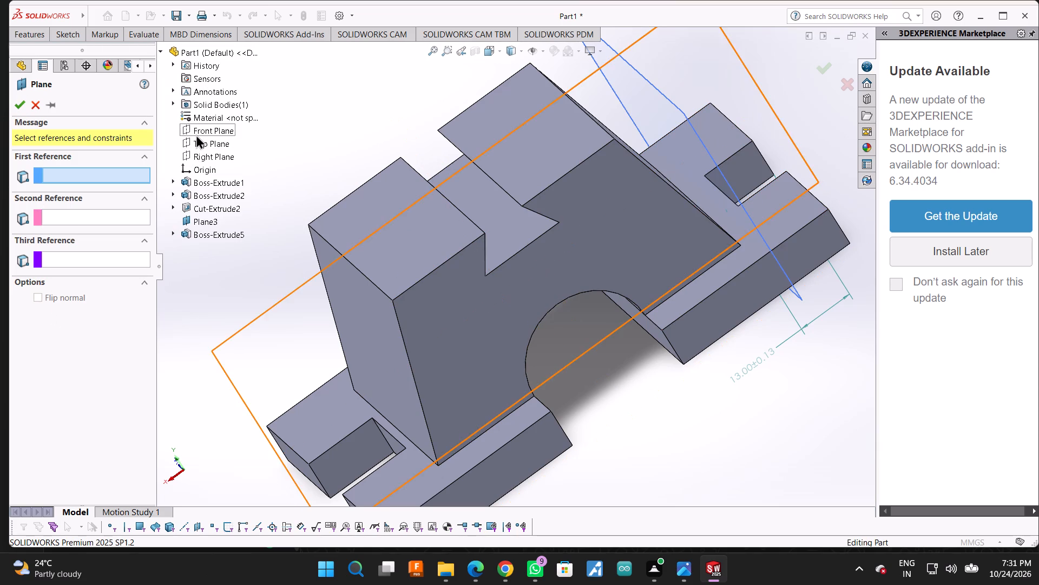
pyautogui.click(201, 152)
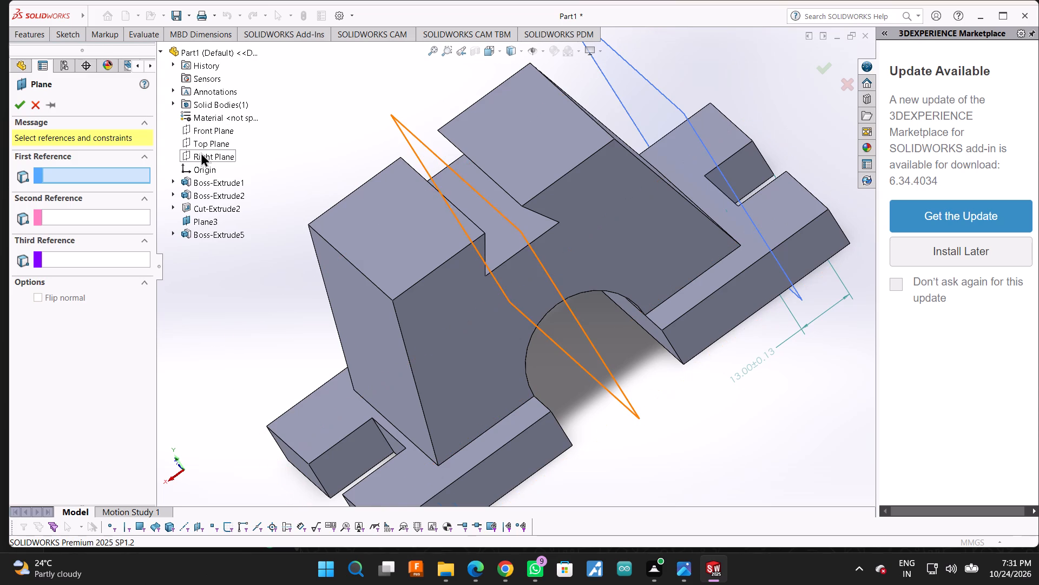
pyautogui.scroll(-3, 324, 374)
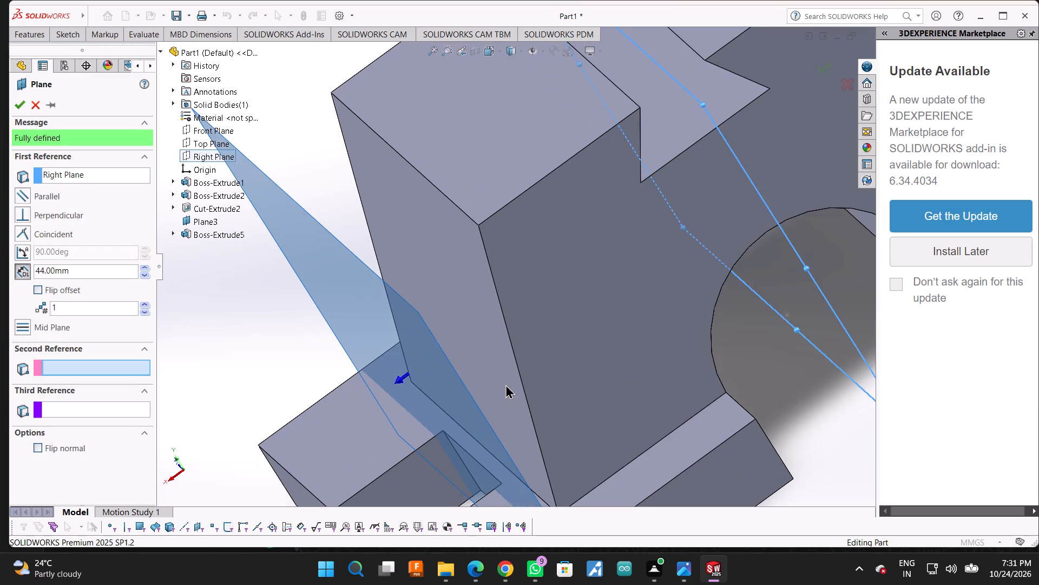
pyautogui.scroll(2, 507, 469)
pyautogui.moveTo(784, 431); pyautogui.dragTo(772, 443, button='middle')
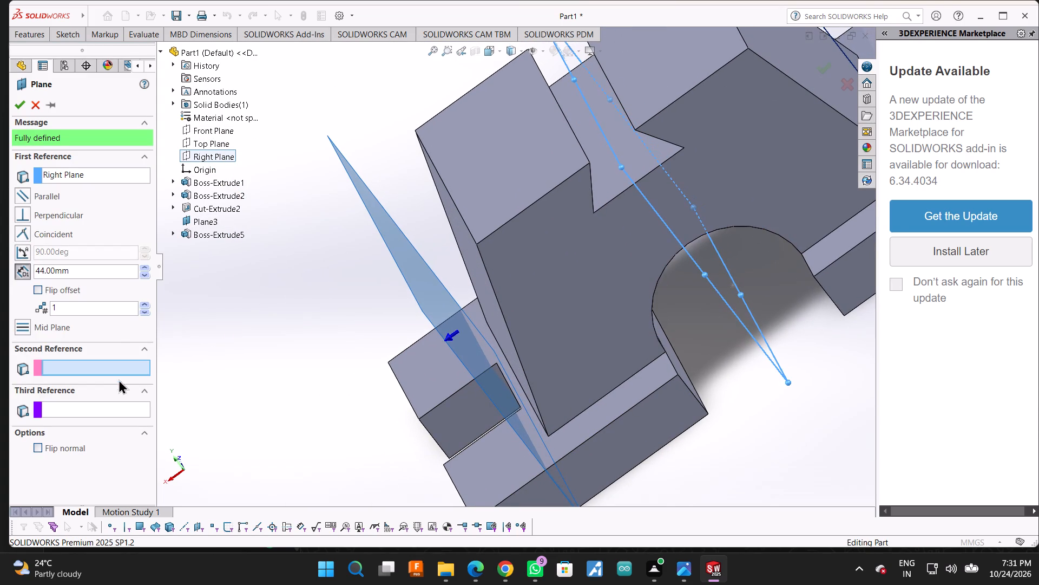
pyautogui.click(42, 264)
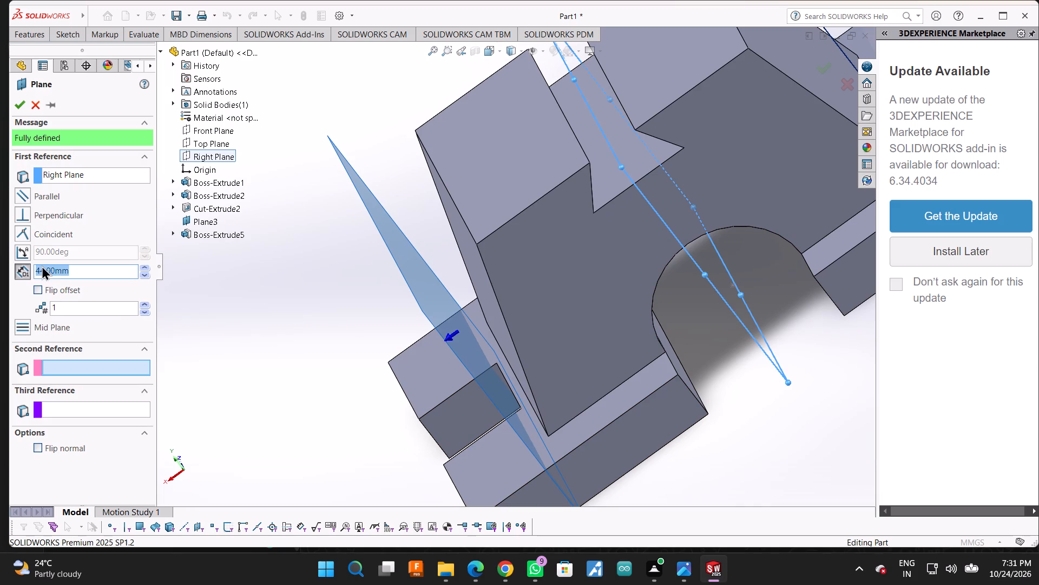
pyautogui.click(43, 270)
pyautogui.press('BackSpace')
pyautogui.press('3')
pyautogui.click(36, 292)
pyautogui.click(35, 291)
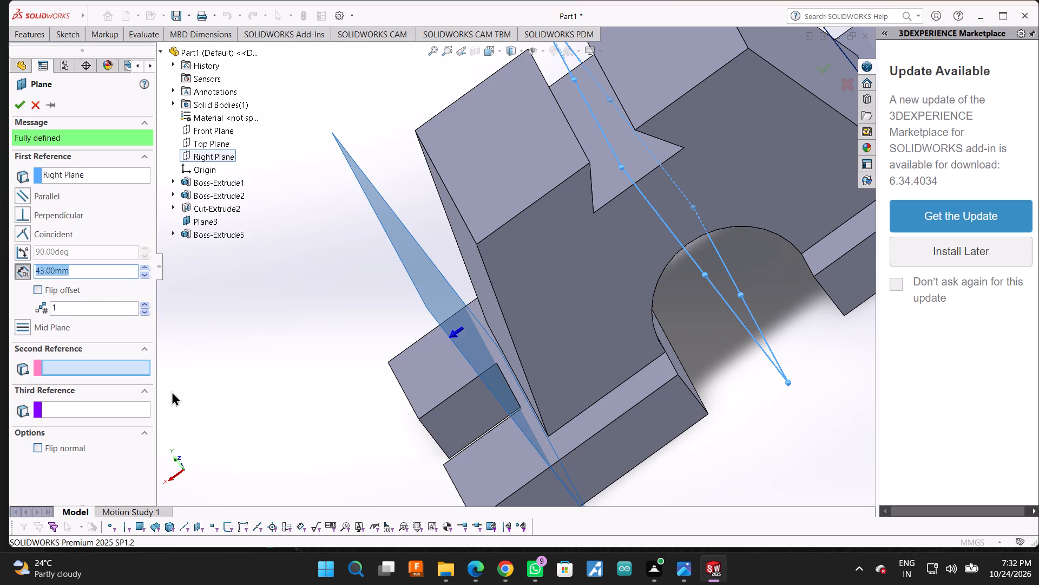
# Examine from several angles how the previewed offset plane sits relative to the unfilled base slot's inner end face.
pyautogui.scroll(-1, 496, 296)
pyautogui.scroll(-3, 413, 566)
pyautogui.scroll(-2, 512, 390)
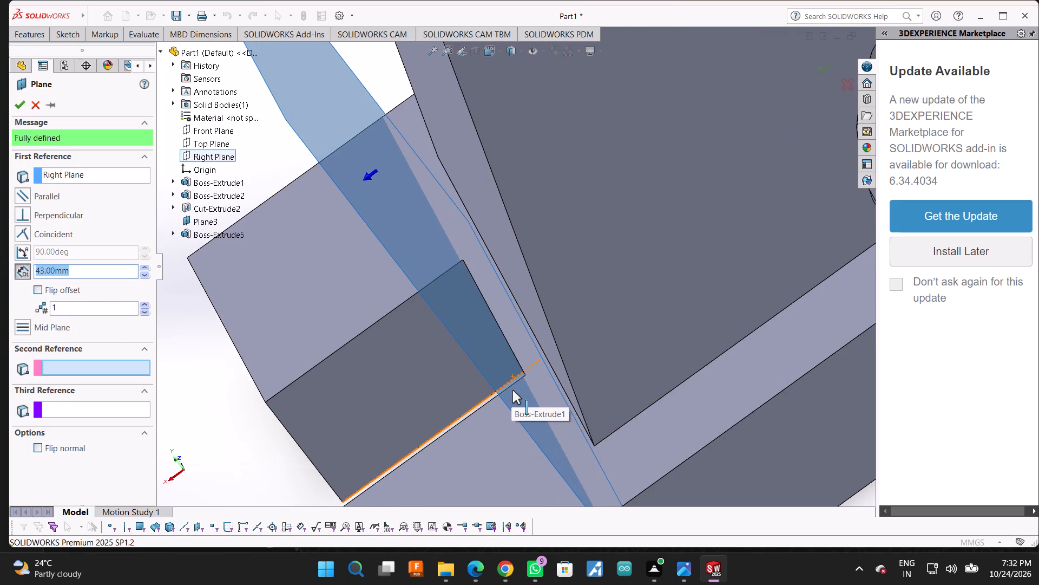
pyautogui.scroll(2, 513, 390)
pyautogui.scroll(-6, 518, 379)
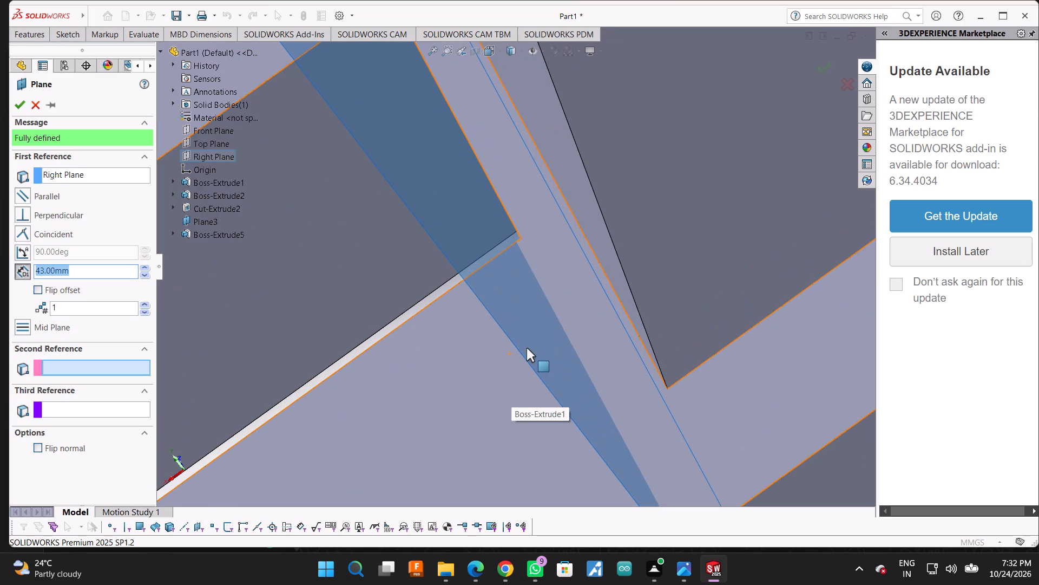
pyautogui.scroll(2, 534, 317)
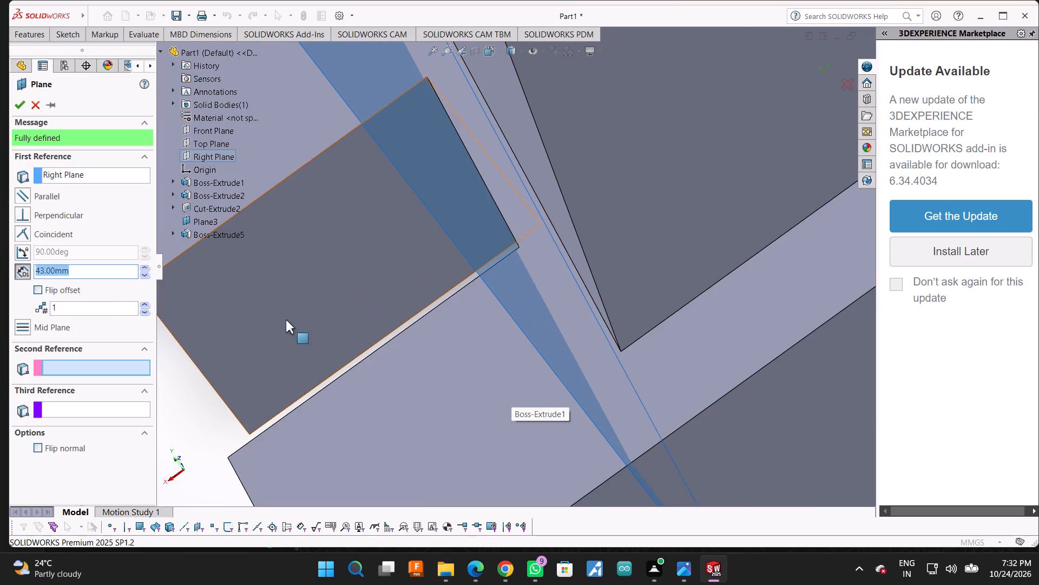
pyautogui.scroll(4, 361, 344)
pyautogui.moveTo(270, 401); pyautogui.dragTo(311, 377, button='middle')
pyautogui.scroll(-1, 364, 363)
pyautogui.scroll(2, 364, 363)
pyautogui.scroll(-2, 364, 363)
pyautogui.scroll(4, 372, 366)
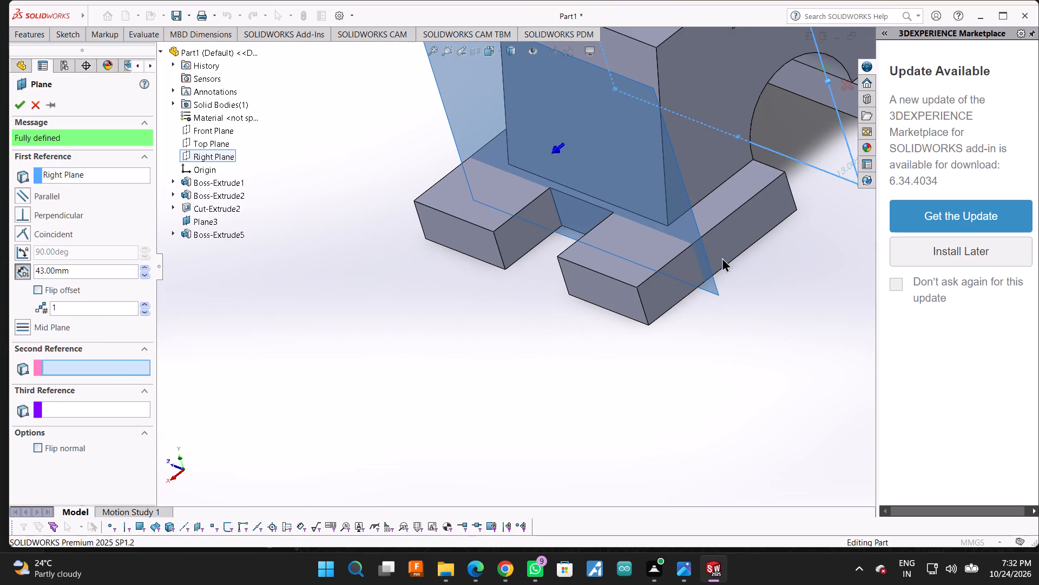
pyautogui.moveTo(819, 252); pyautogui.dragTo(778, 284, button='middle')
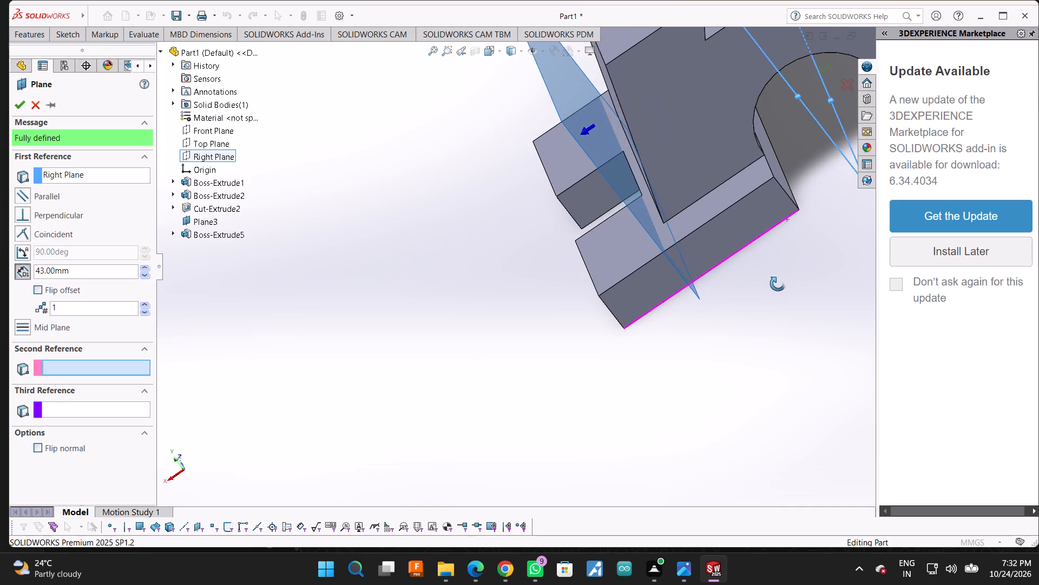
pyautogui.moveTo(778, 284); pyautogui.dragTo(778, 284, button='middle')
pyautogui.scroll(-6, 675, 222)
pyautogui.scroll(-2, 541, 177)
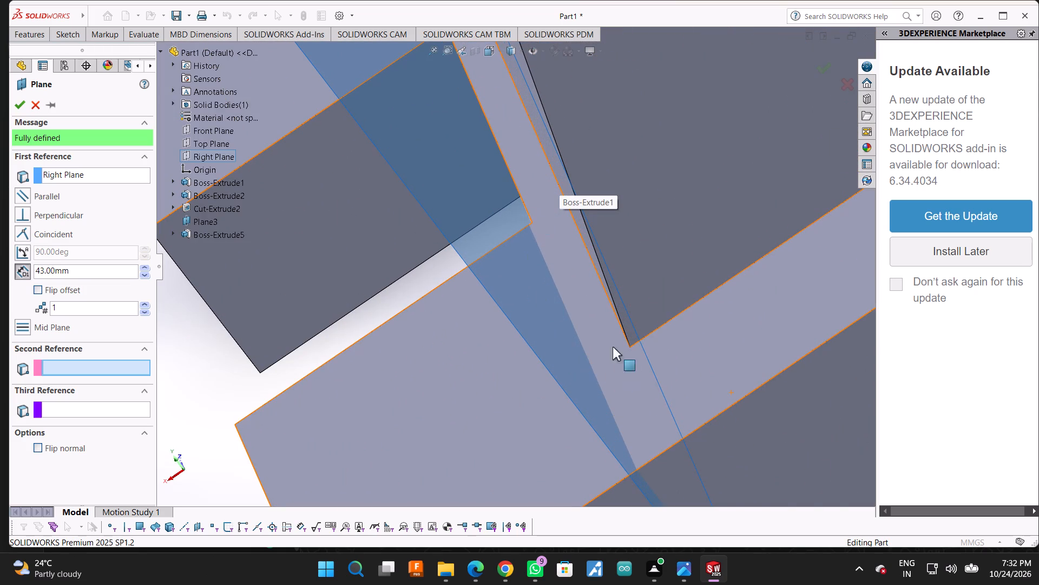
pyautogui.scroll(3, 606, 326)
pyautogui.moveTo(255, 310); pyautogui.dragTo(326, 281, button='middle')
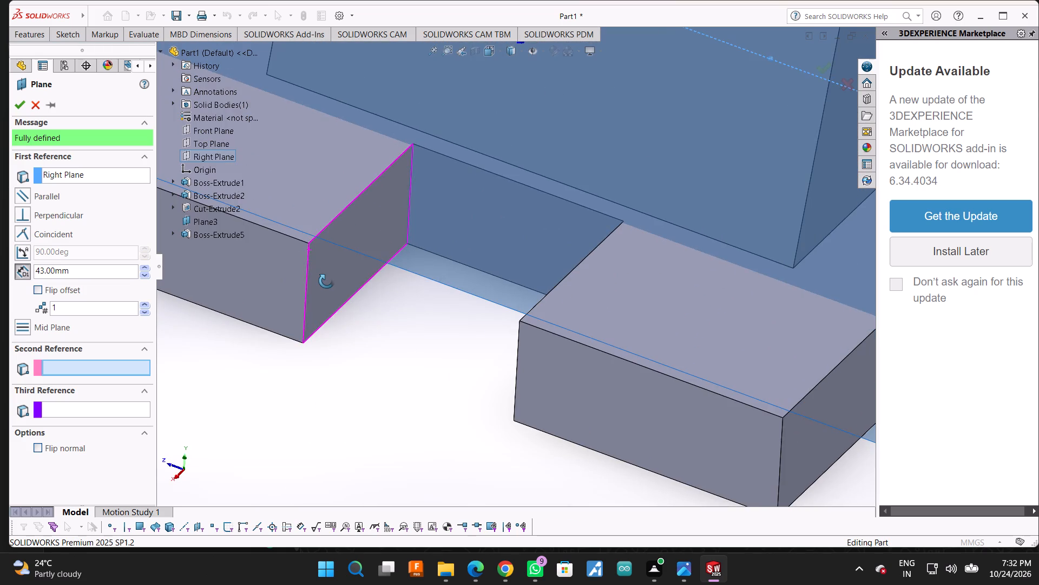
pyautogui.moveTo(326, 281); pyautogui.dragTo(282, 371, button='middle')
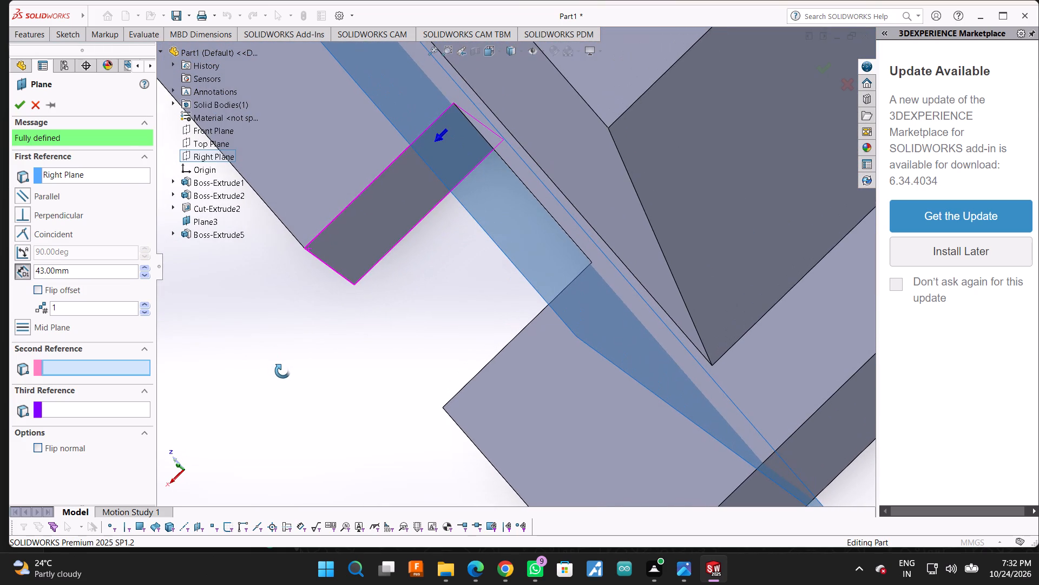
pyautogui.moveTo(282, 371); pyautogui.dragTo(281, 370, button='middle')
pyautogui.scroll(15, 187, 349)
pyautogui.scroll(3, 680, 252)
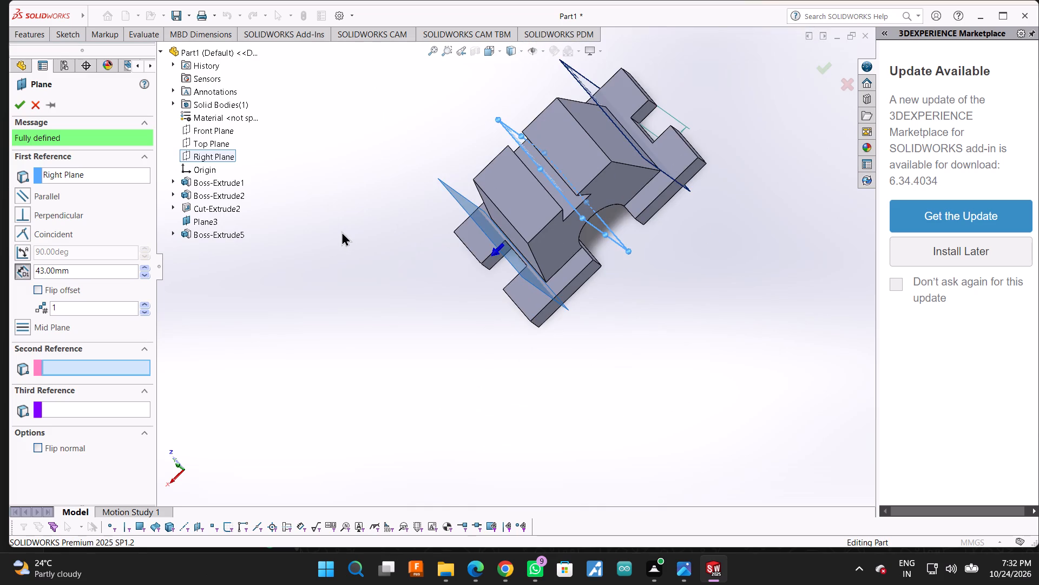
pyautogui.scroll(-2, 324, 253)
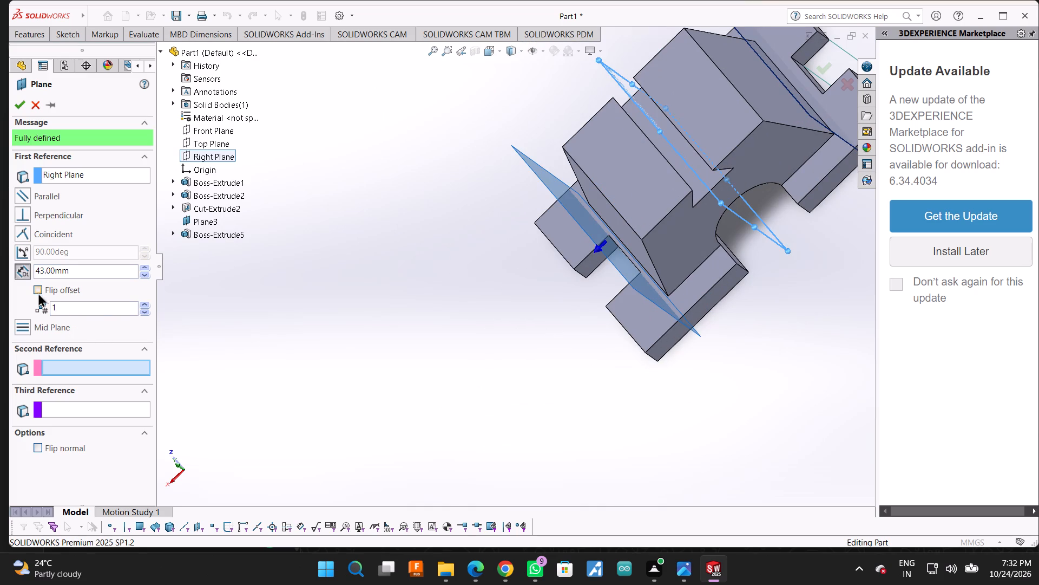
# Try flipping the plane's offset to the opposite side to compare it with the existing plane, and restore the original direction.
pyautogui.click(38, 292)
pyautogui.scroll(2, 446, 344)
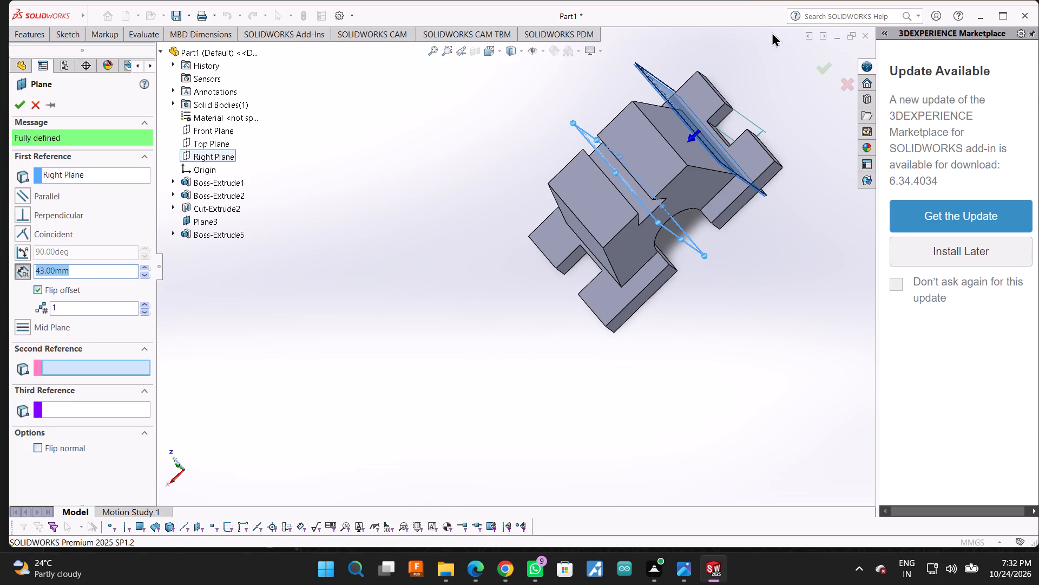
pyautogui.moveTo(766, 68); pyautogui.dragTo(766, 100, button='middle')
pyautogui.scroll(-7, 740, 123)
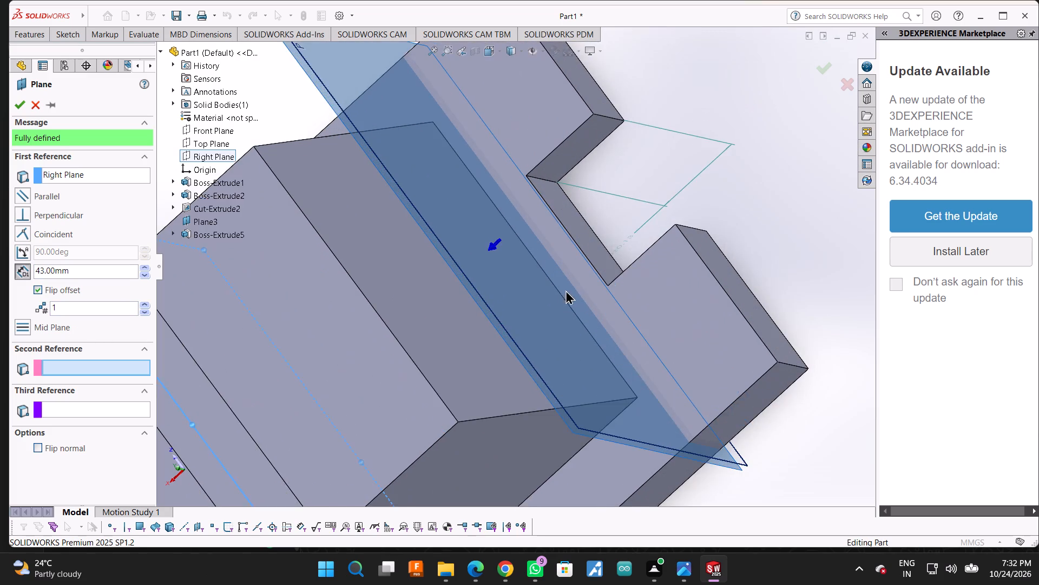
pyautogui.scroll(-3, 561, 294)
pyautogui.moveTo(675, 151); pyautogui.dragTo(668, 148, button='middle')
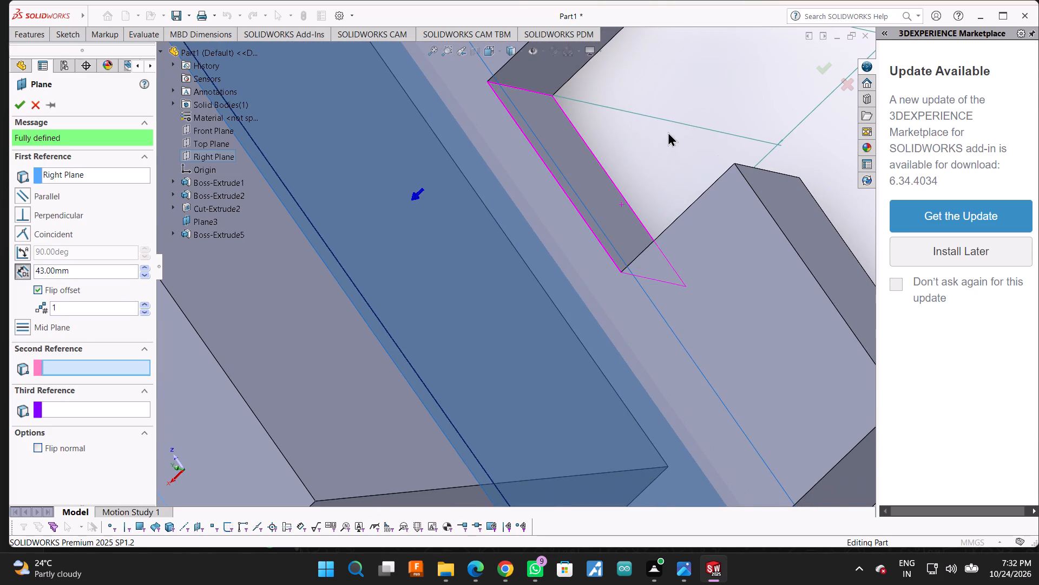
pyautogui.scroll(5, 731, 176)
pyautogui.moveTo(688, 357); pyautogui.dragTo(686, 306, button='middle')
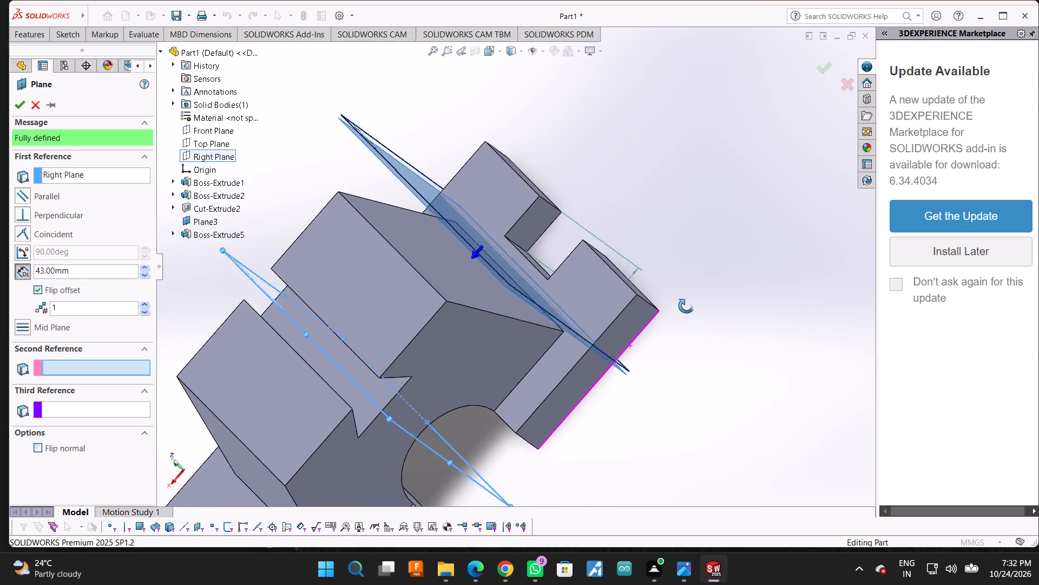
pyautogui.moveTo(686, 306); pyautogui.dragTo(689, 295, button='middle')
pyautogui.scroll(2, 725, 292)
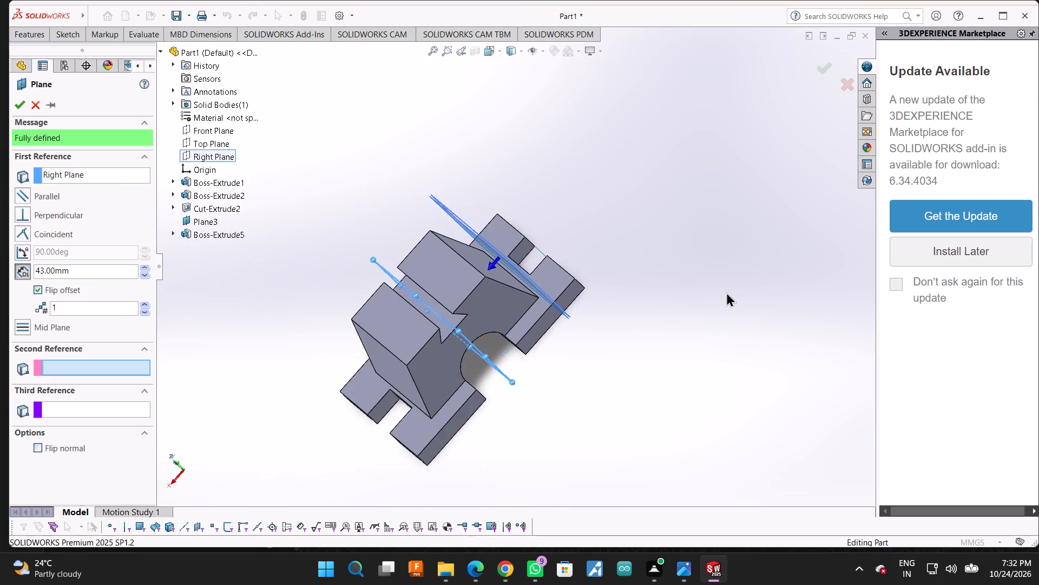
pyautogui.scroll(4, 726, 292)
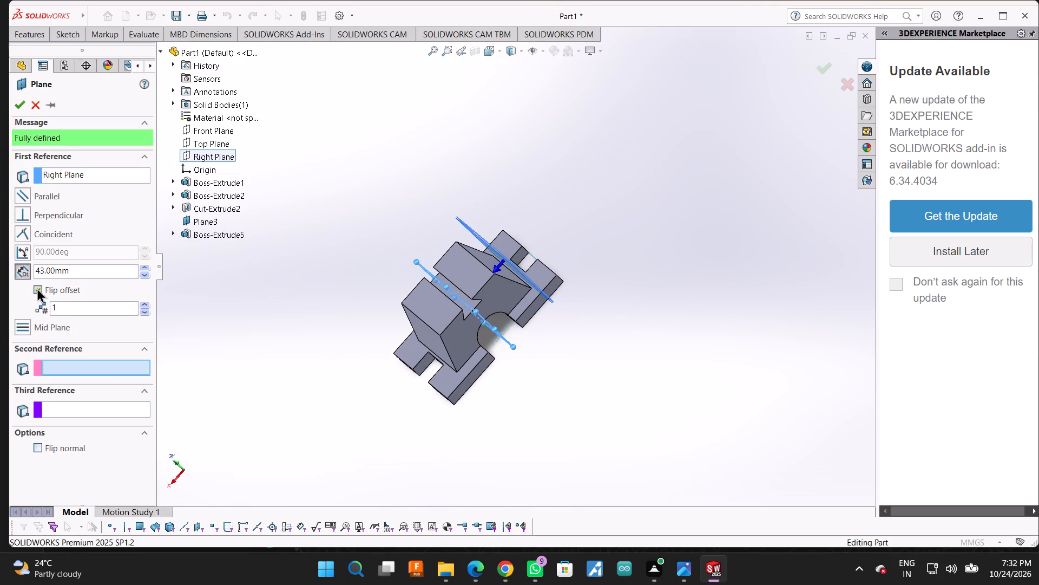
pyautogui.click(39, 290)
# Create the reference plane offset 43 mm from the Right Plane, crossing the unfilled base slot.
pyautogui.scroll(3, 505, 409)
pyautogui.scroll(-6, 489, 392)
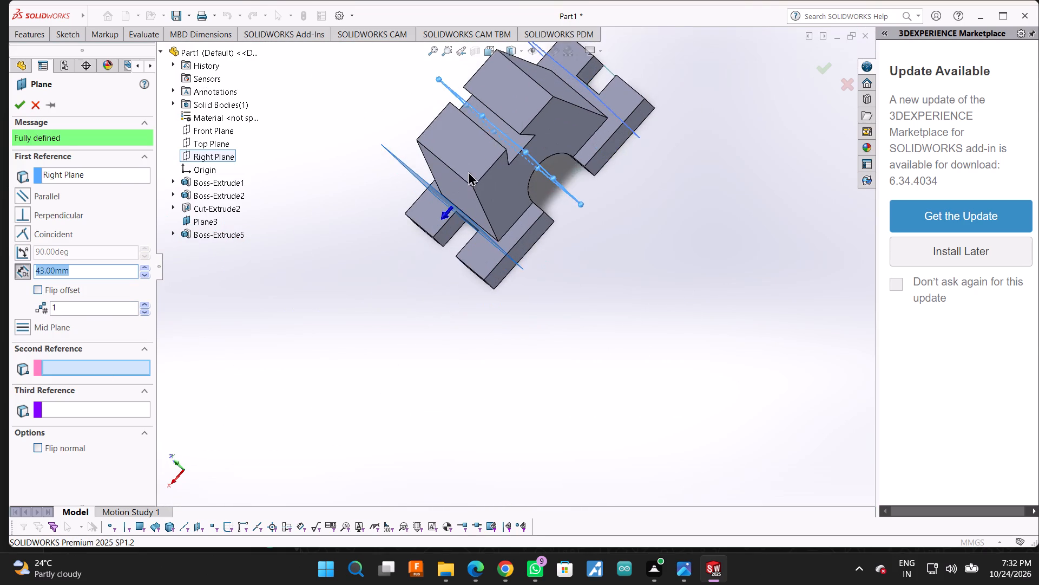
pyautogui.scroll(-1, 468, 171)
pyautogui.middleClick(604, 263)
pyautogui.moveTo(649, 271); pyautogui.dragTo(650, 255, button='middle')
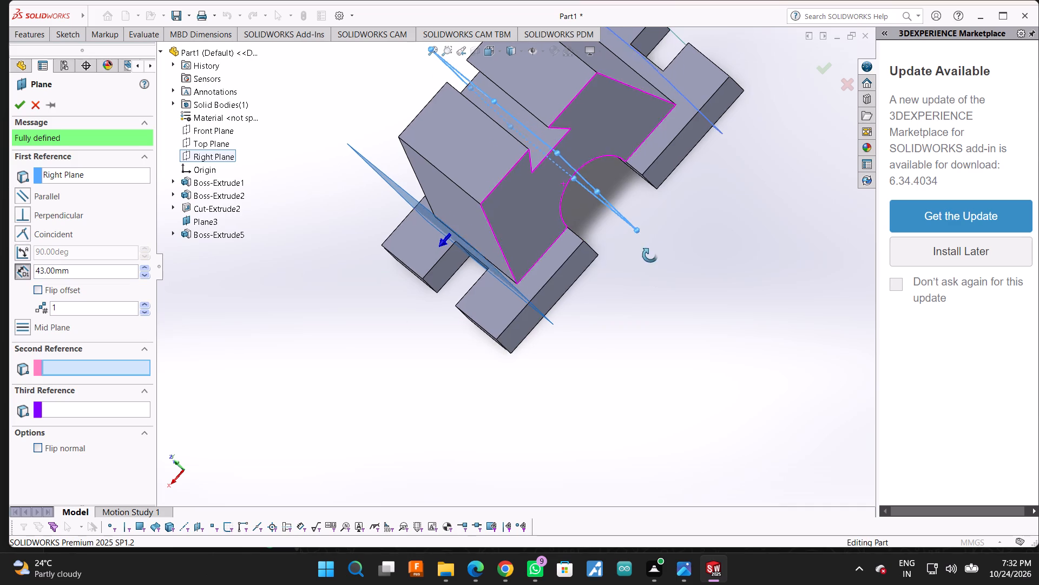
pyautogui.moveTo(650, 255); pyautogui.dragTo(661, 223, button='middle')
pyautogui.moveTo(661, 223); pyautogui.dragTo(668, 209, button='middle')
pyautogui.scroll(-2, 384, 262)
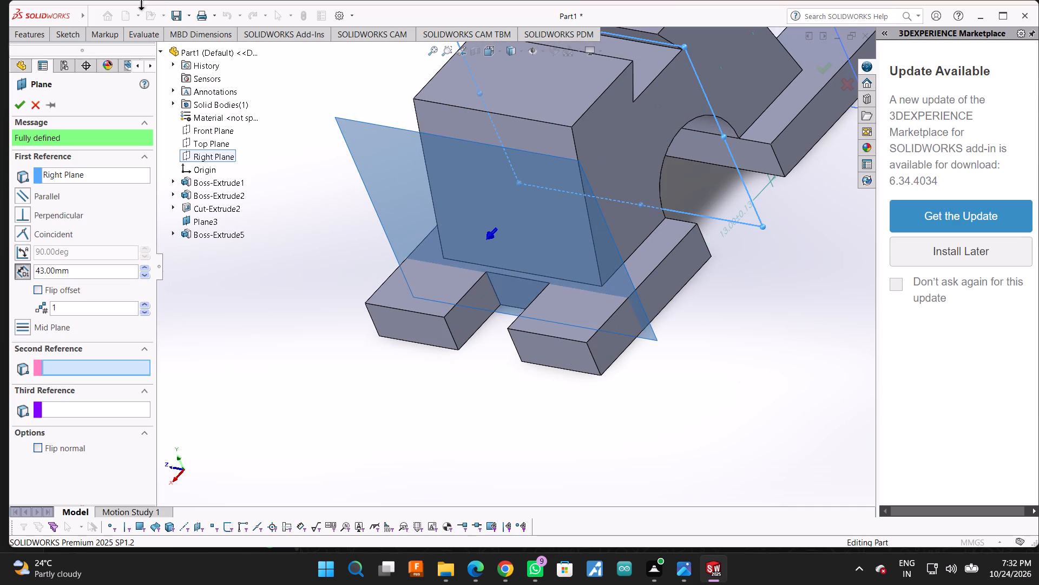
pyautogui.click(23, 103)
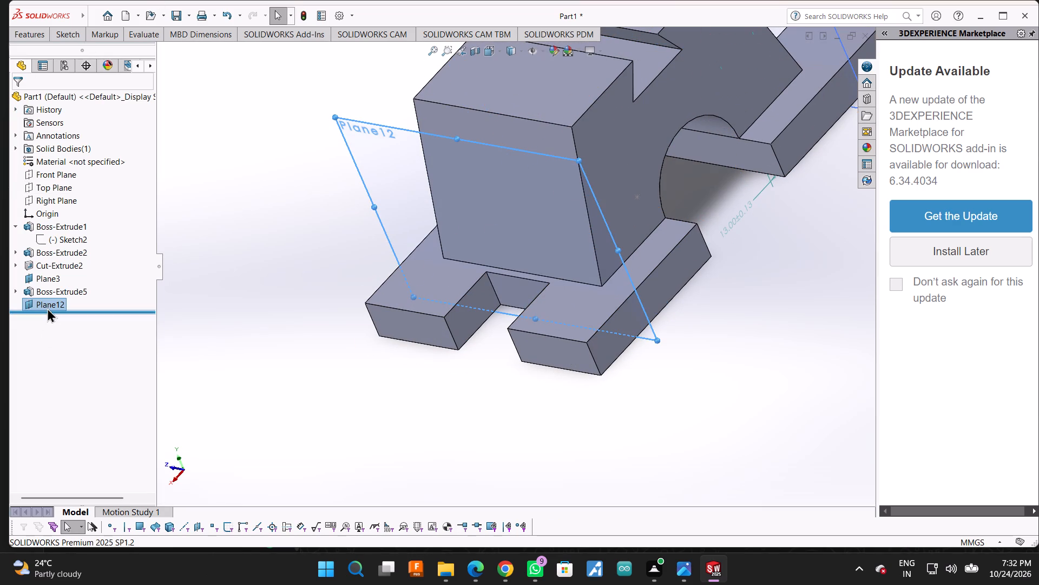
# Orient the view normal to the new offset plane.
pyautogui.click(47, 305)
pyautogui.click(75, 311)
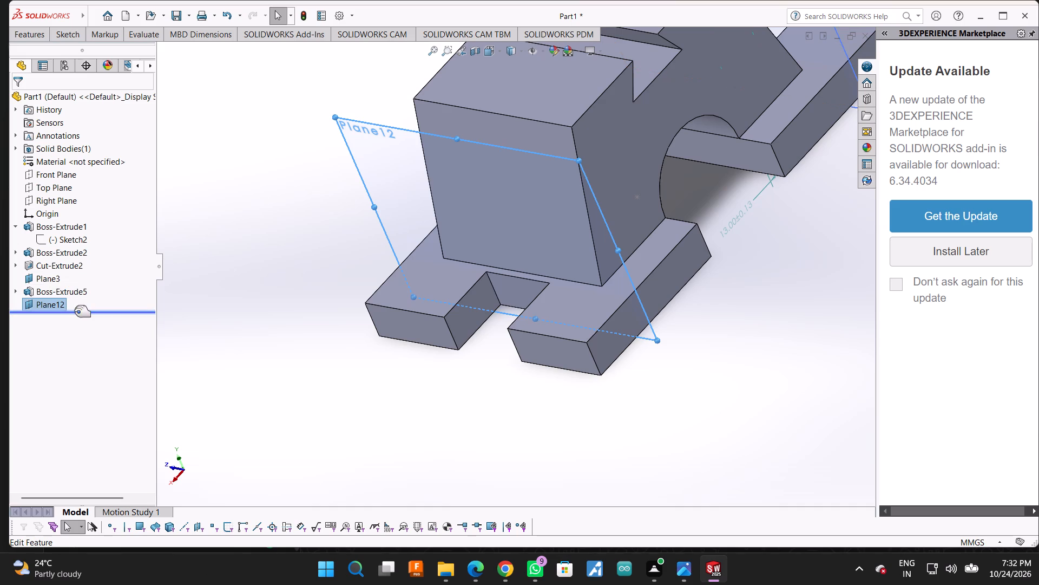
pyautogui.click(75, 301)
pyautogui.click(58, 301)
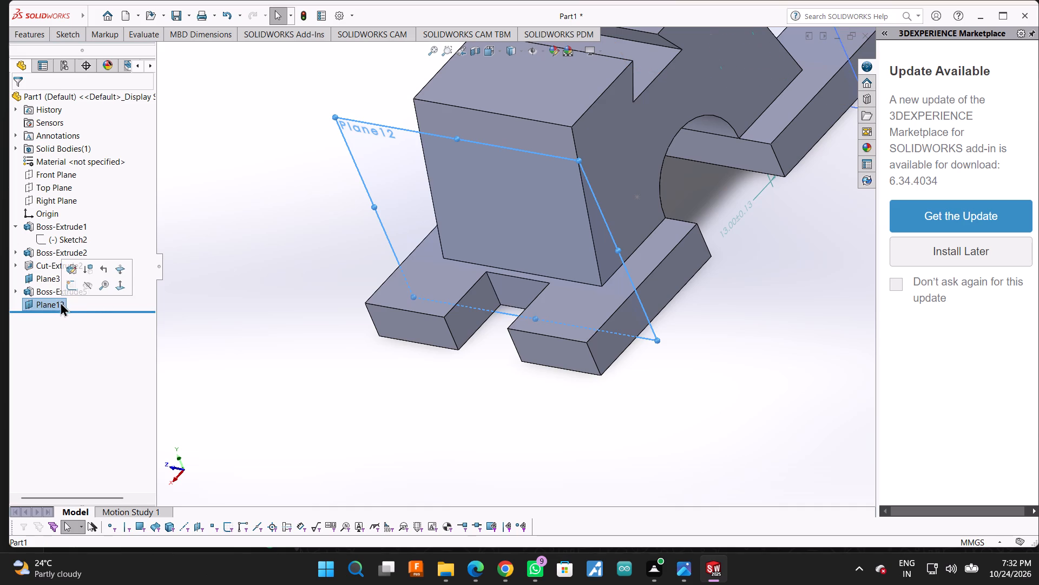
pyautogui.click(111, 288)
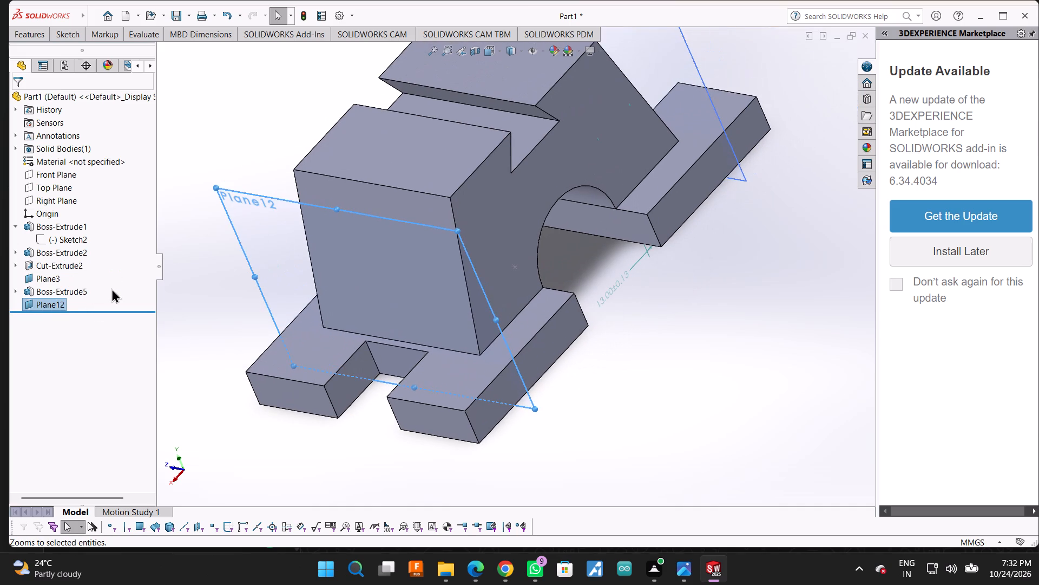
pyautogui.click(55, 304)
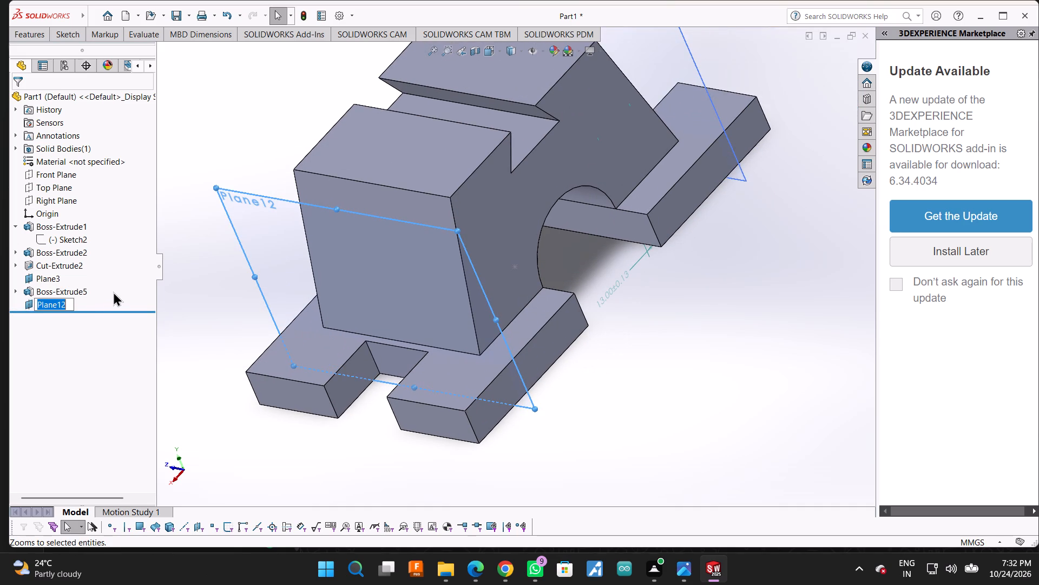
pyautogui.click(87, 300)
pyautogui.click(142, 287)
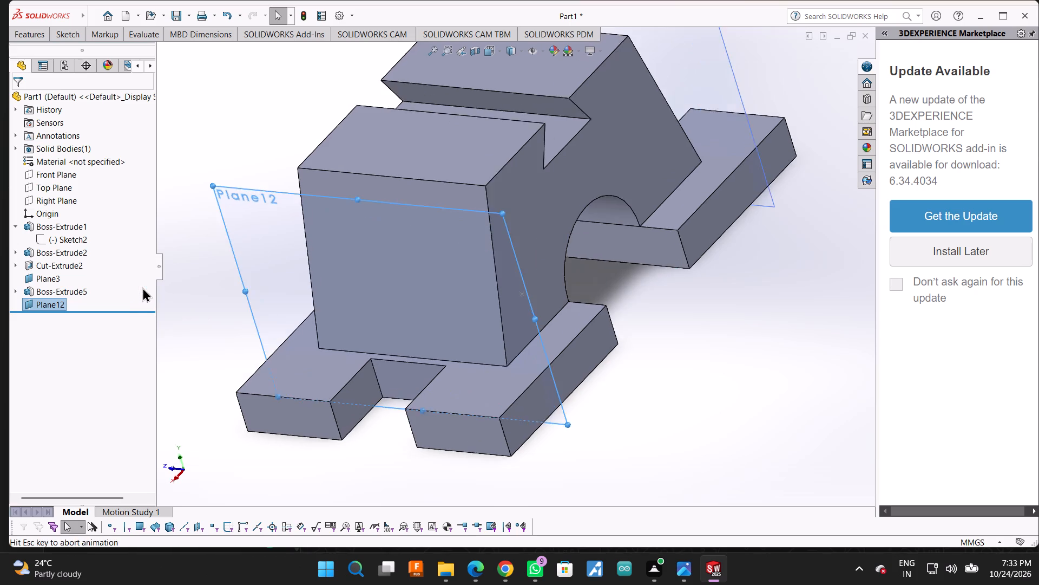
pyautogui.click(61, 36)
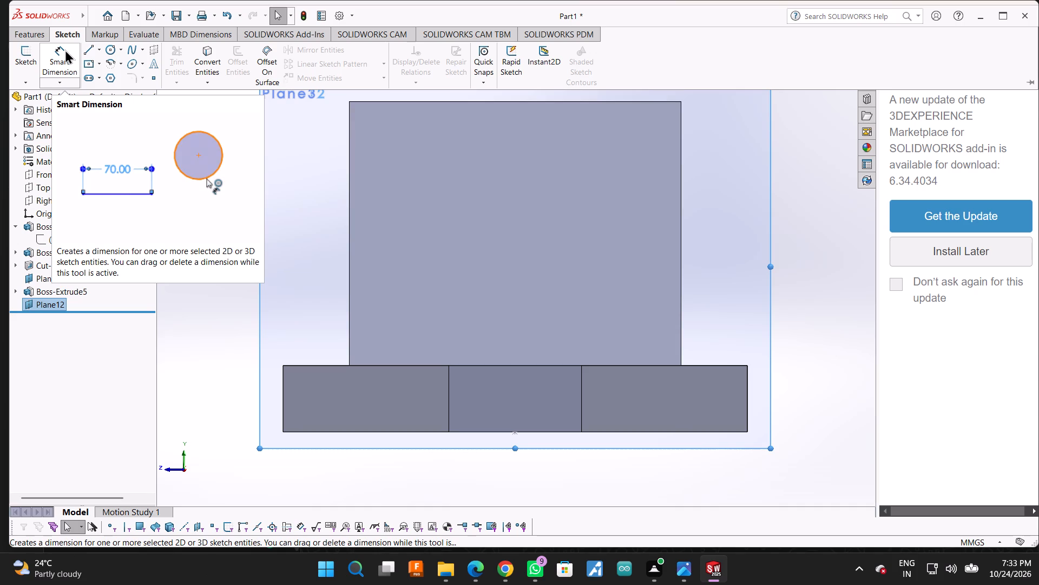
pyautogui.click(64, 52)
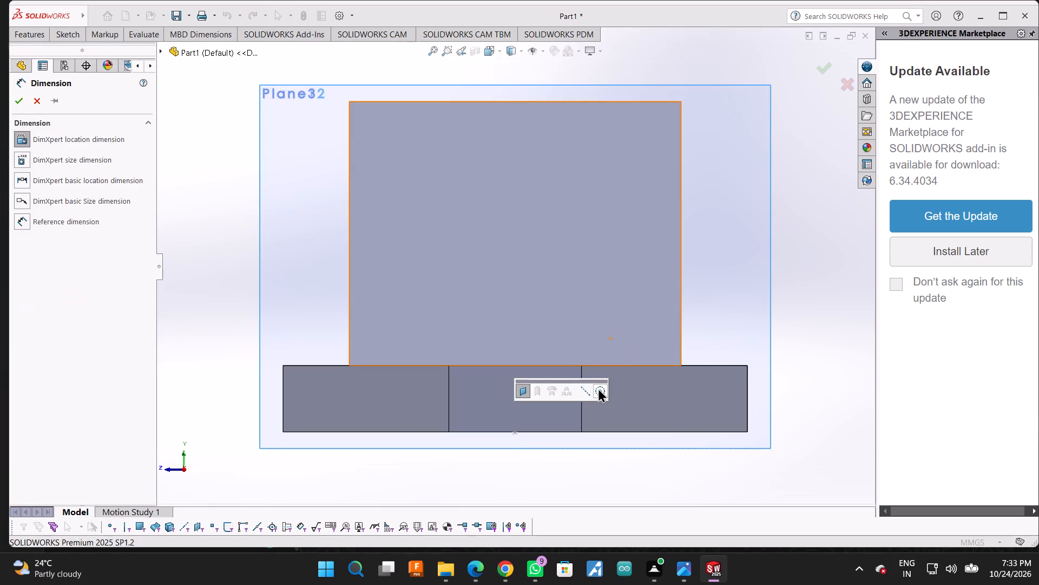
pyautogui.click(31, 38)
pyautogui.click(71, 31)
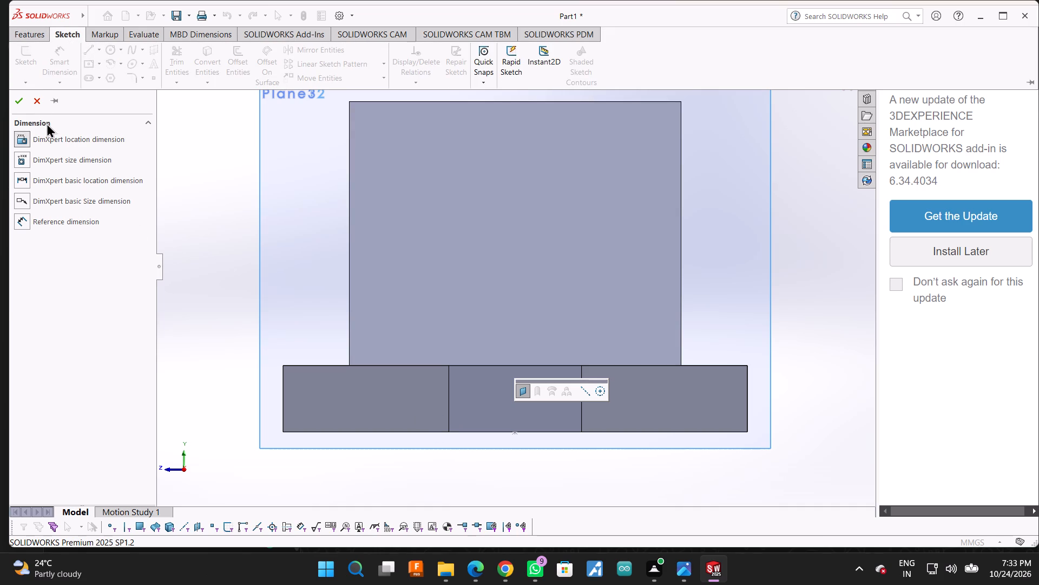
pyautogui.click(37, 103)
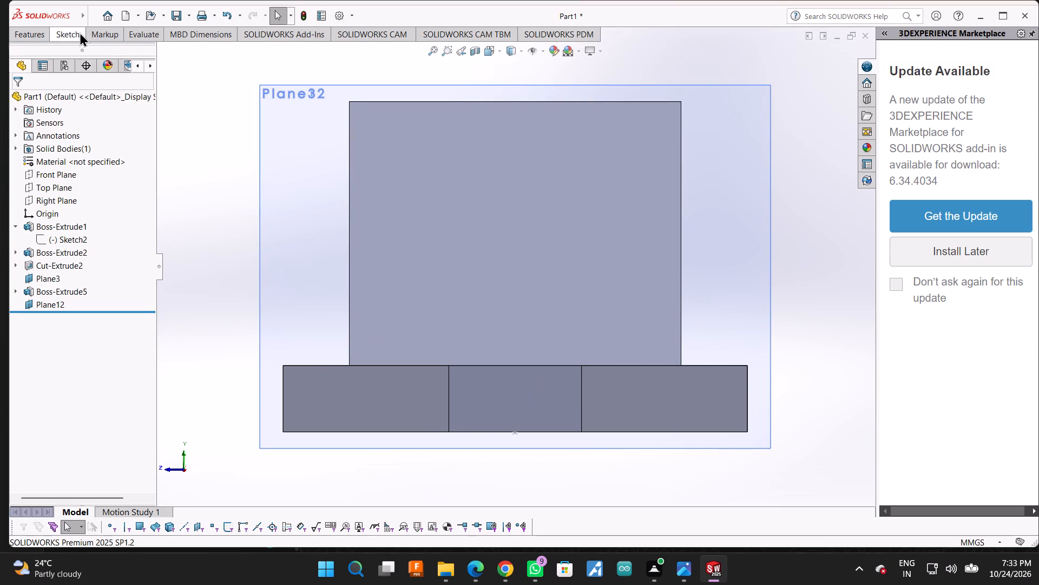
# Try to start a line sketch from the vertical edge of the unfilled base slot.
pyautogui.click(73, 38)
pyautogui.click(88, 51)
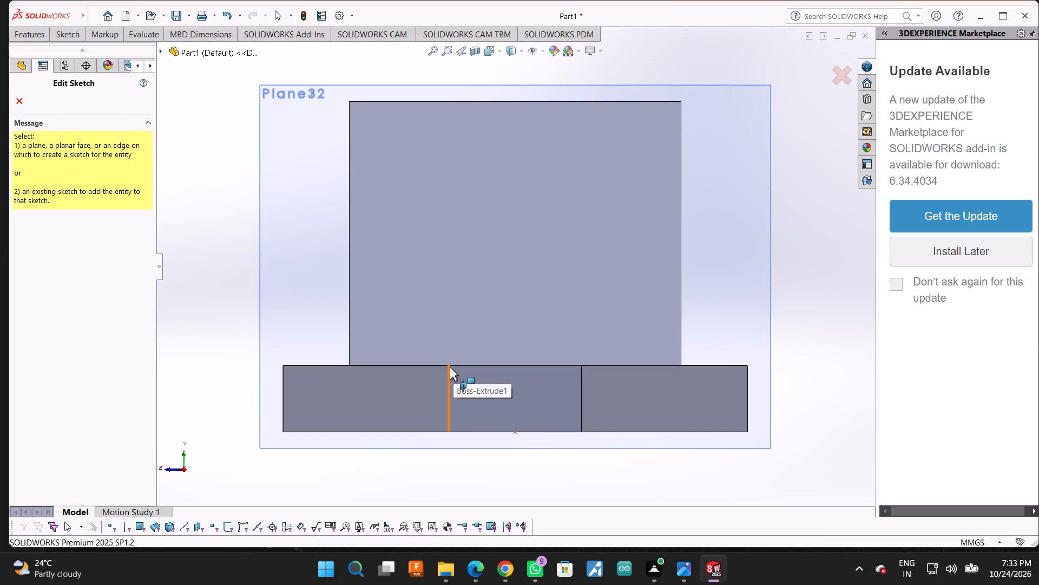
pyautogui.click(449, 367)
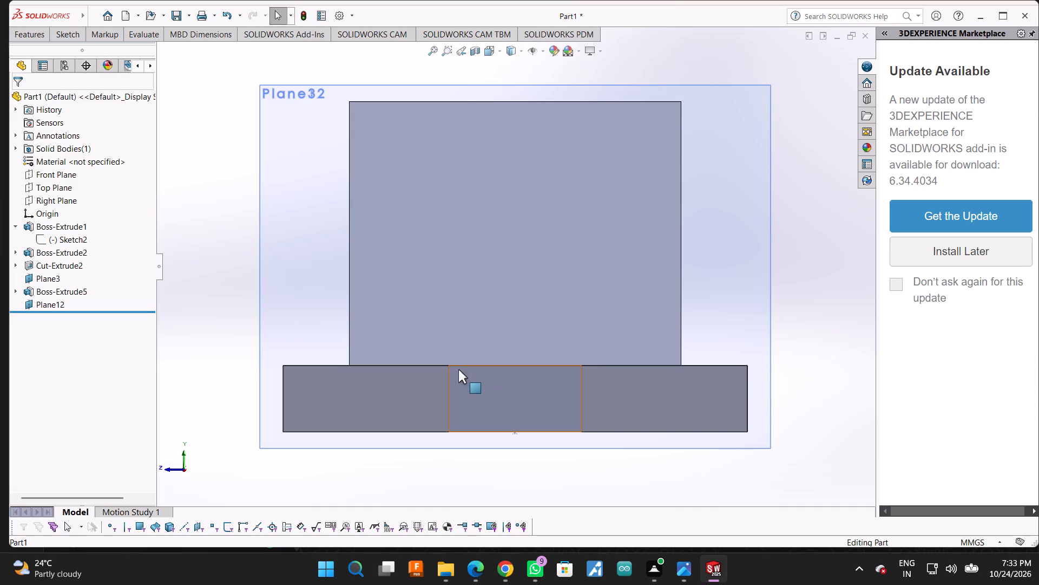
# Sketch a closed 20 by 10 mm rectangle of lines on the new offset plane, tracing the unfilled base slot's corners.
pyautogui.click(70, 34)
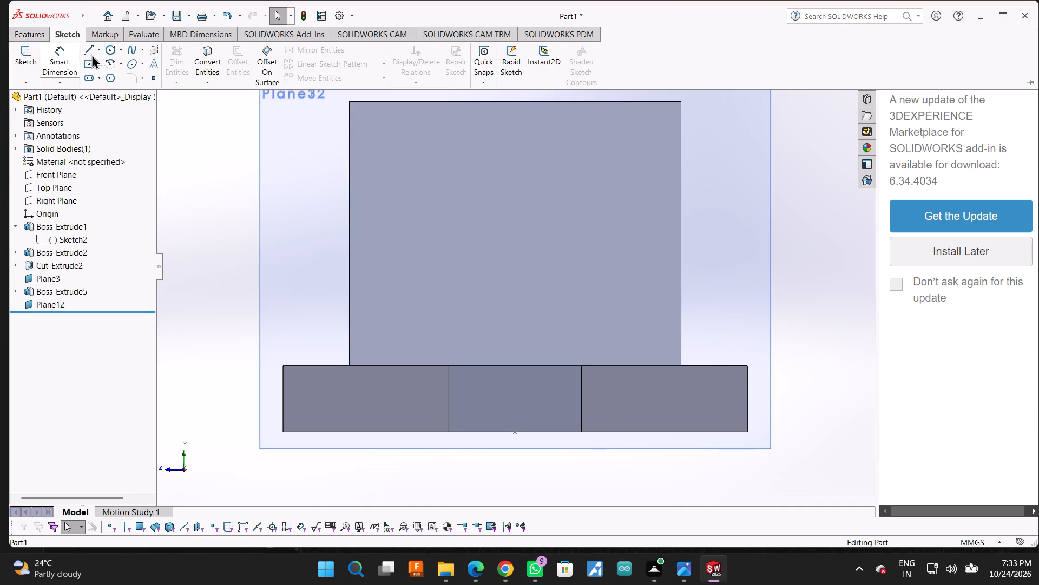
pyautogui.click(88, 51)
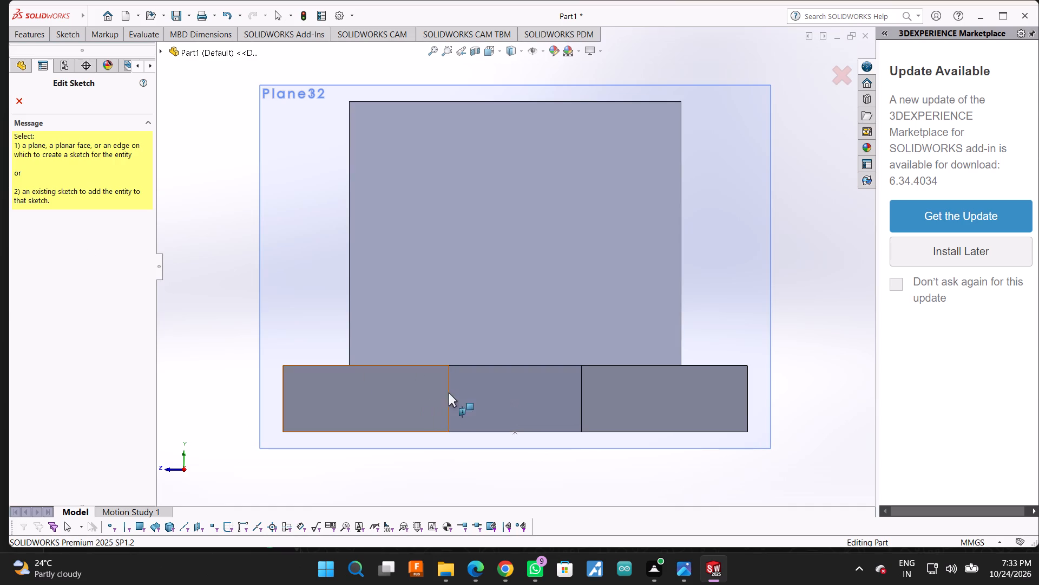
pyautogui.click(488, 389)
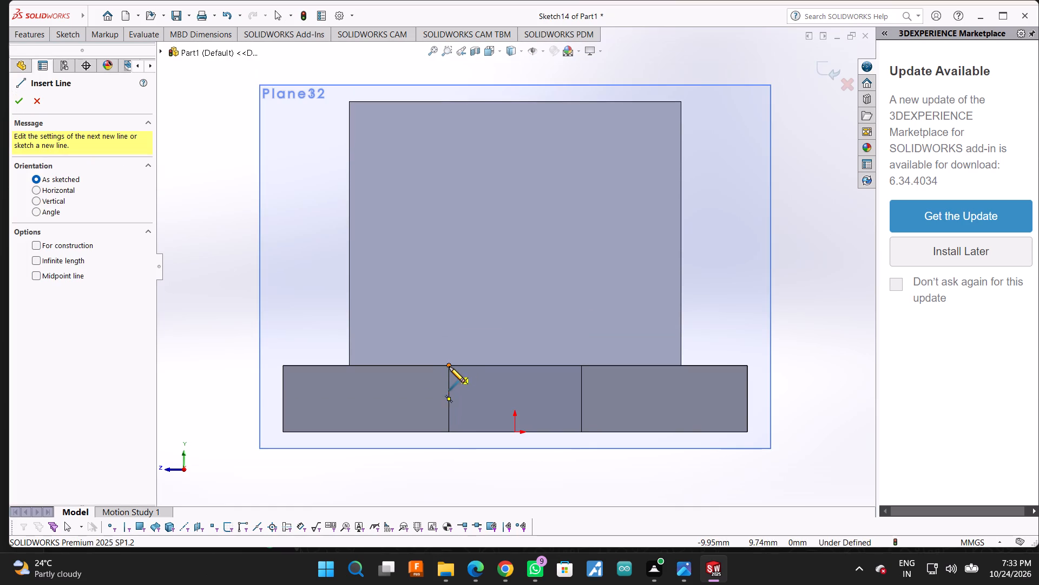
pyautogui.click(449, 367)
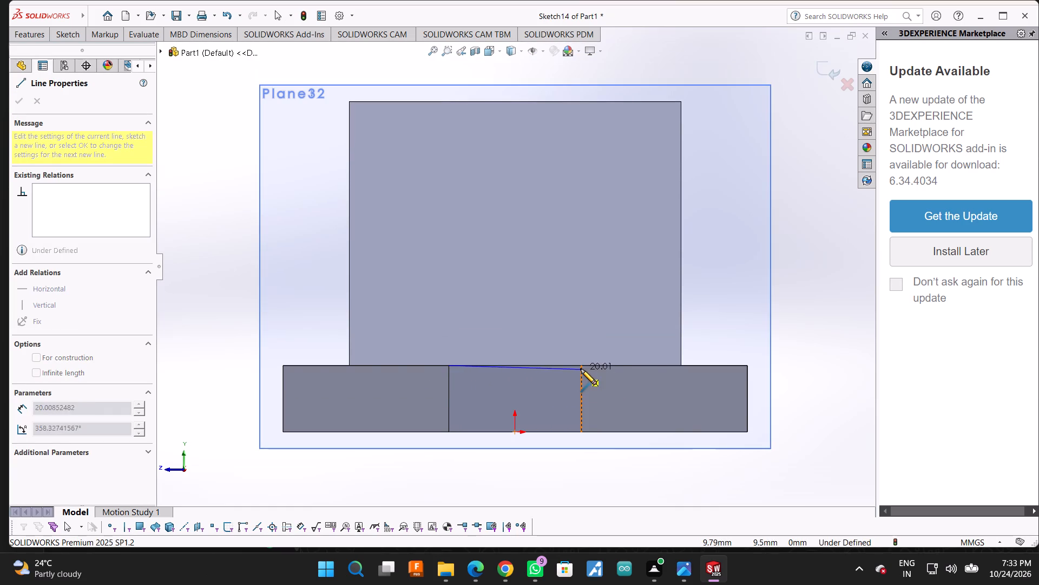
pyautogui.click(579, 366)
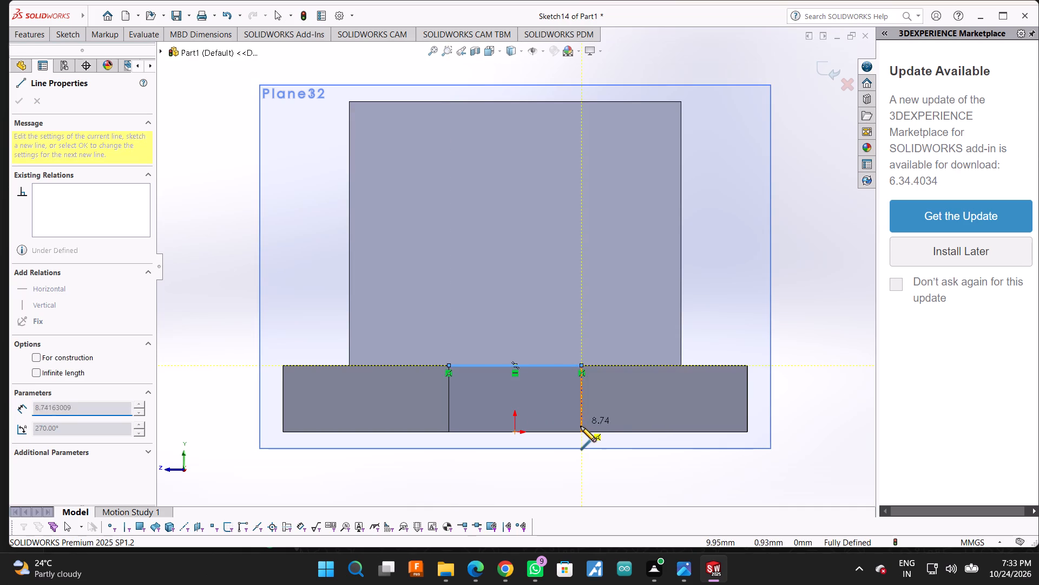
pyautogui.click(580, 432)
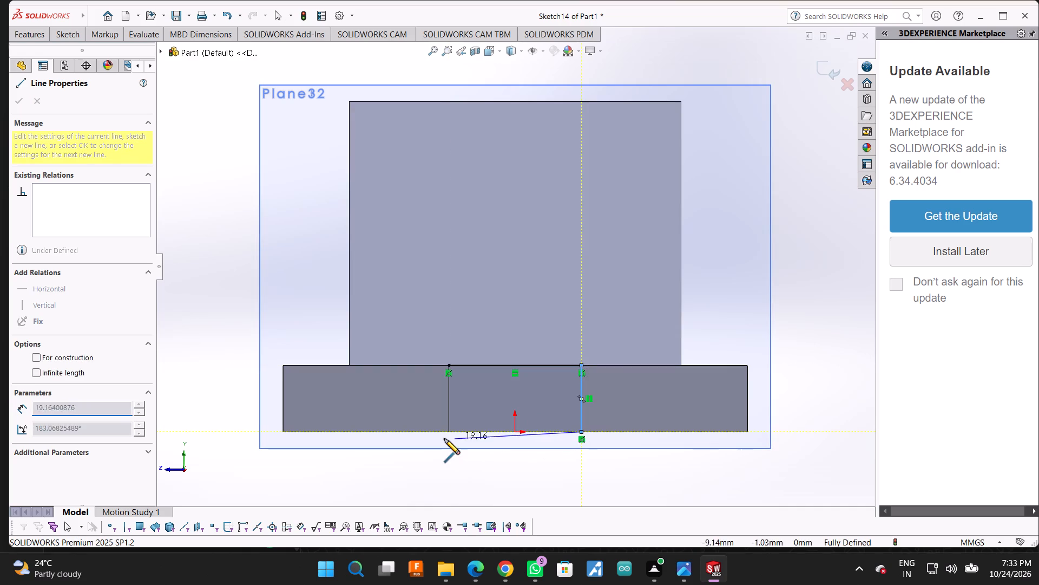
pyautogui.click(448, 432)
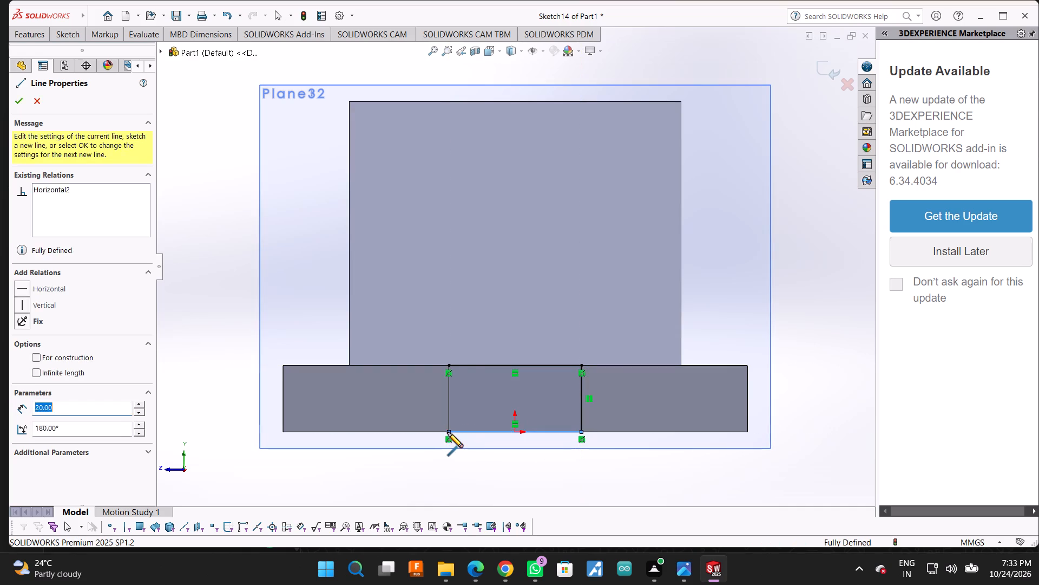
pyautogui.click(447, 365)
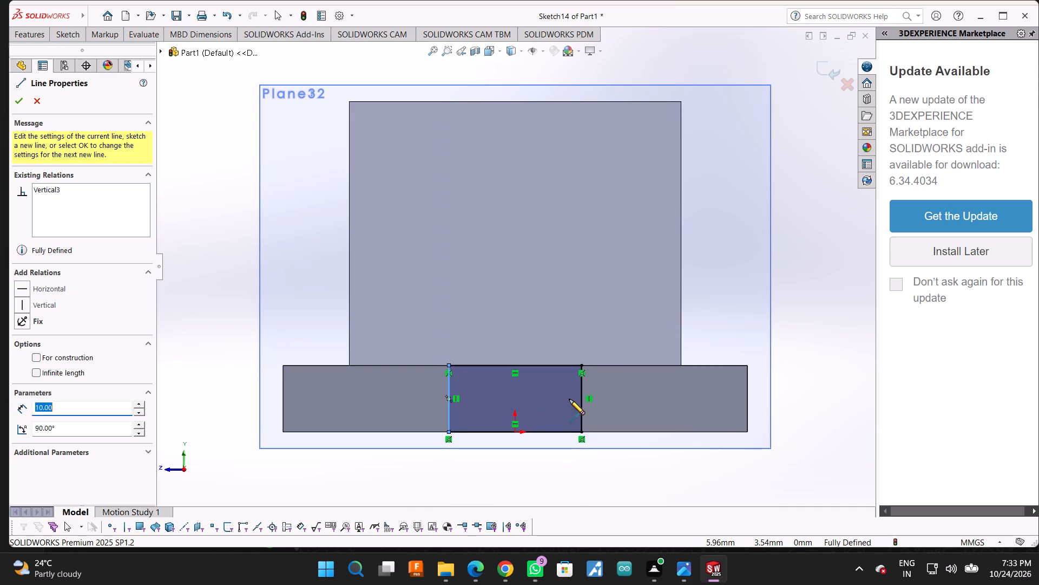
pyautogui.scroll(3, 570, 317)
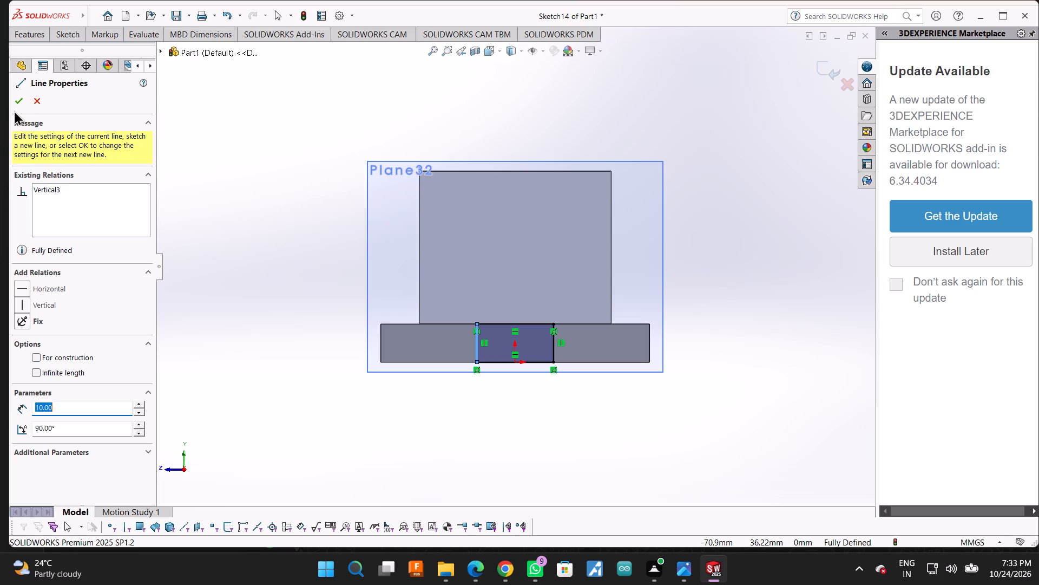
pyautogui.click(18, 100)
pyautogui.moveTo(797, 265); pyautogui.dragTo(761, 322, button='middle')
pyautogui.scroll(-6, 547, 352)
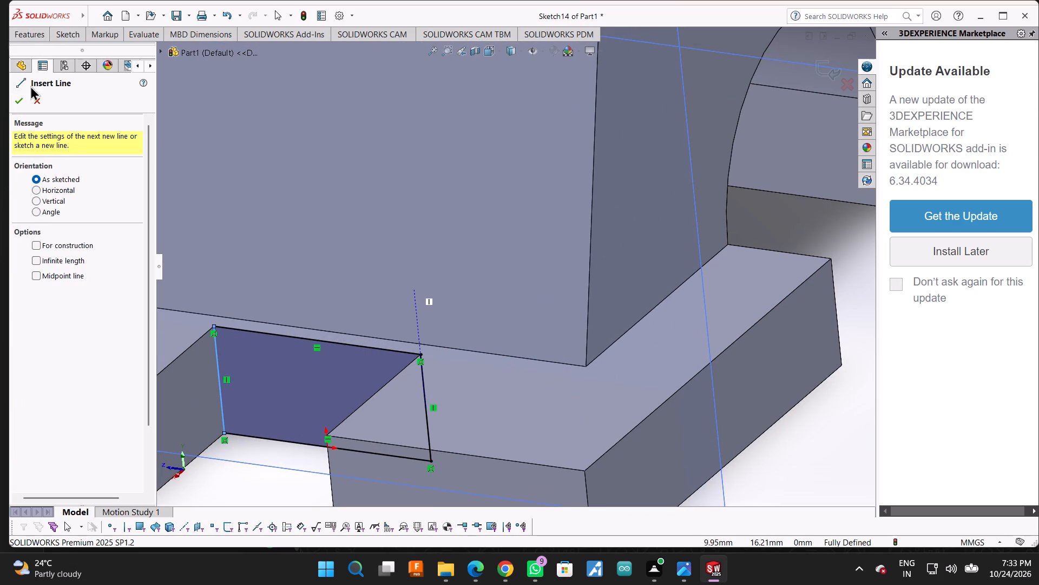
pyautogui.click(25, 97)
# Extrude the rectangular slot profile as a 4 mm blind boss merged with the base.
pyautogui.click(25, 41)
pyautogui.click(35, 51)
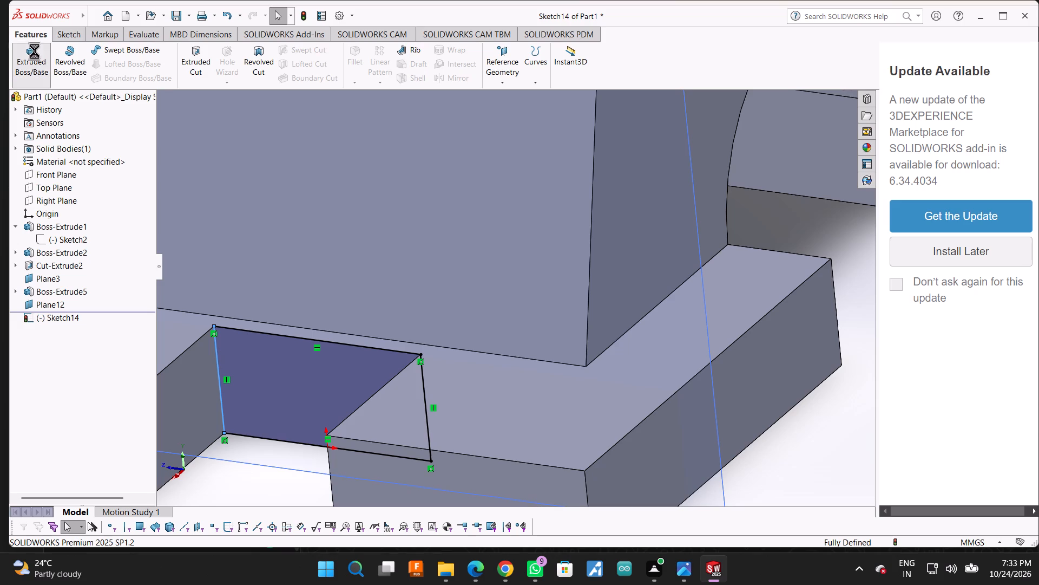
pyautogui.scroll(2, 412, 219)
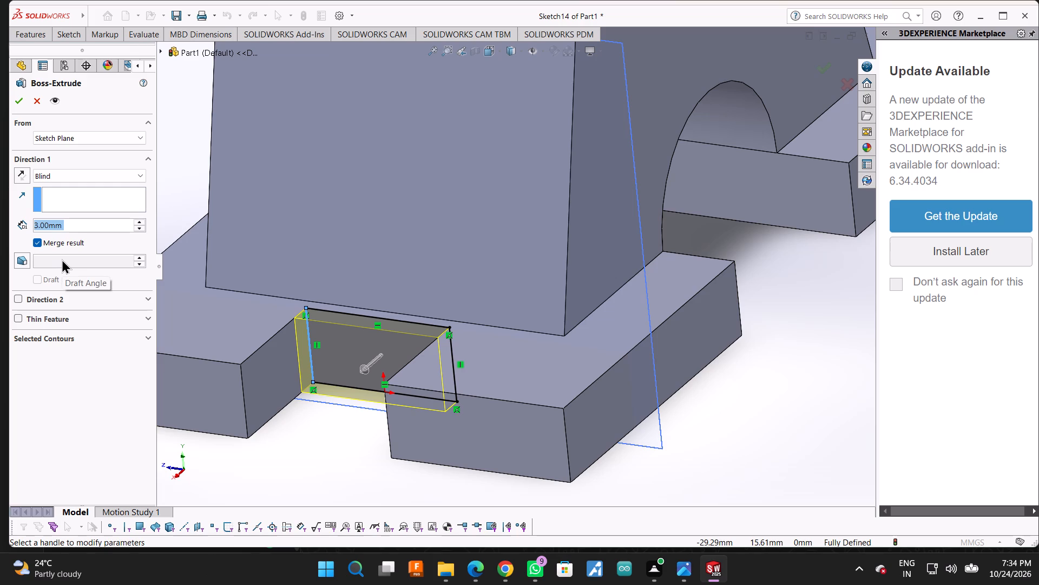
pyautogui.click(36, 224)
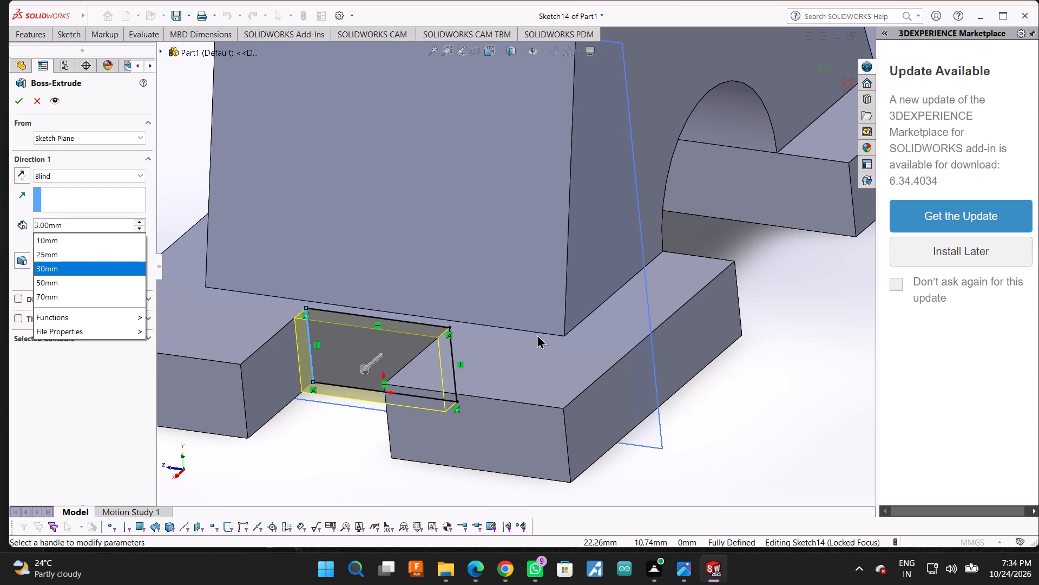
pyautogui.press('Right')
pyautogui.press('BackSpace')
pyautogui.press('4')
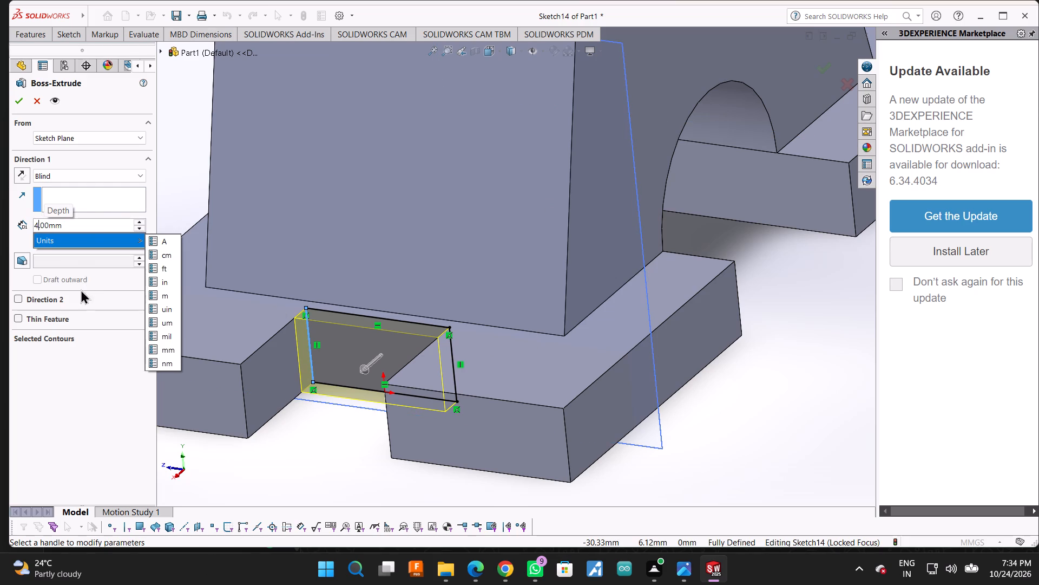
pyautogui.click(19, 97)
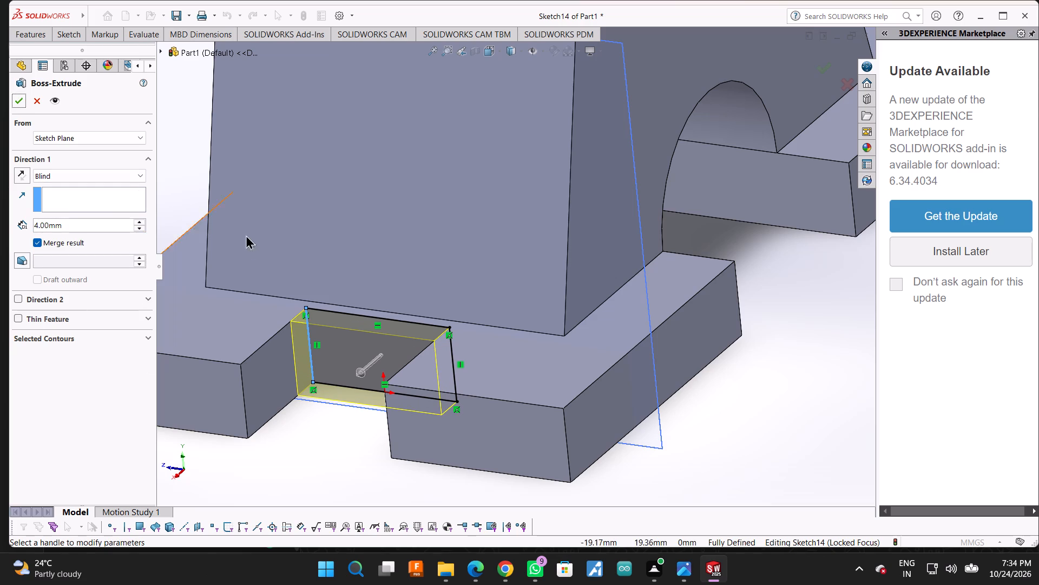
pyautogui.click(17, 107)
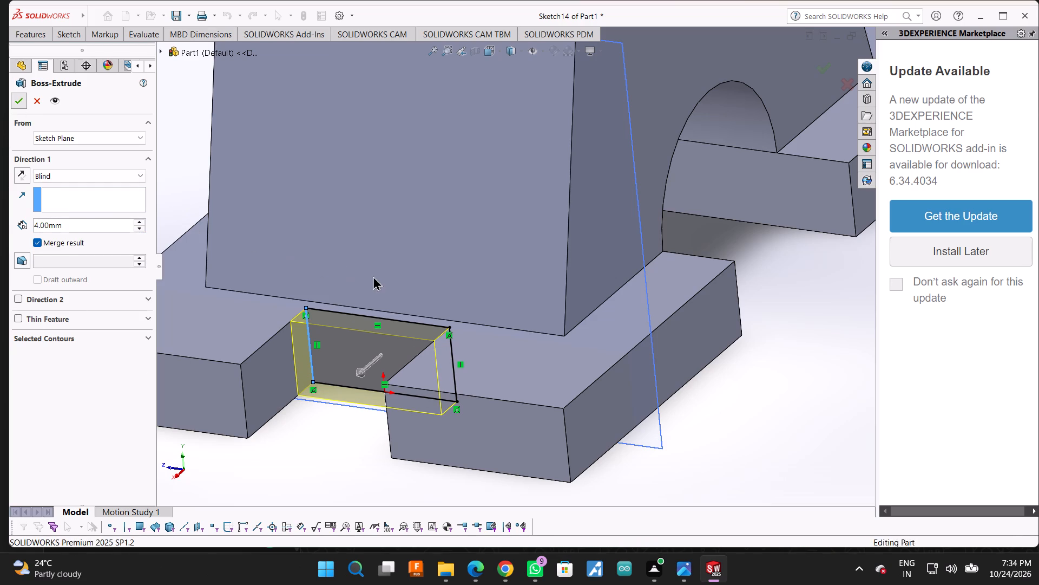
# Add a DimXpert location dimension for the slot's depth, between its filled inner face and the base's end face.
pyautogui.moveTo(790, 282); pyautogui.dragTo(807, 316, button='middle')
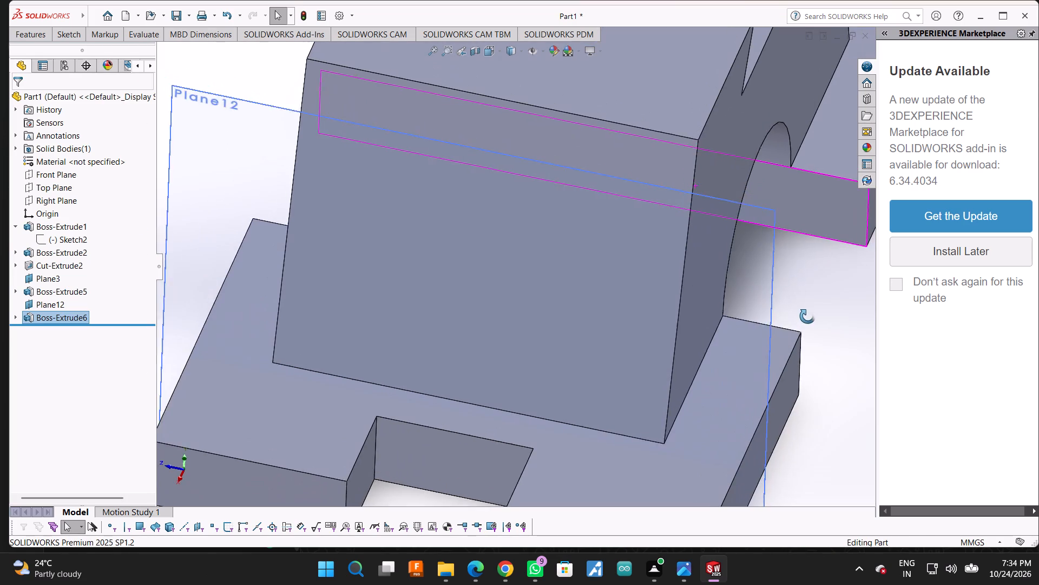
pyautogui.moveTo(807, 316); pyautogui.dragTo(805, 315, button='middle')
pyautogui.scroll(3, 755, 317)
pyautogui.scroll(-2, 655, 369)
pyautogui.moveTo(351, 446); pyautogui.dragTo(402, 450, button='middle')
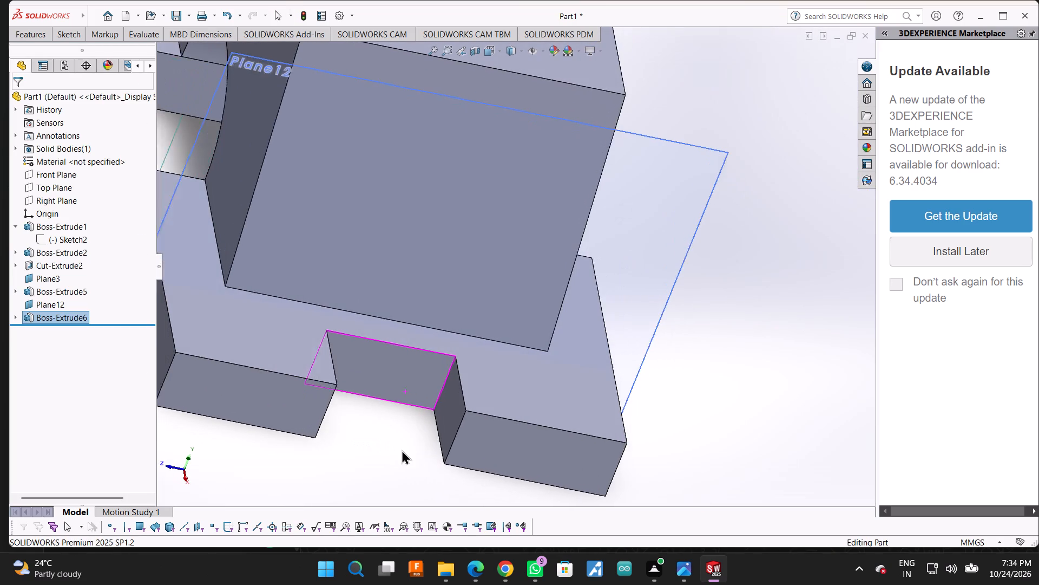
pyautogui.moveTo(402, 450); pyautogui.dragTo(393, 447, button='middle')
pyautogui.click(67, 37)
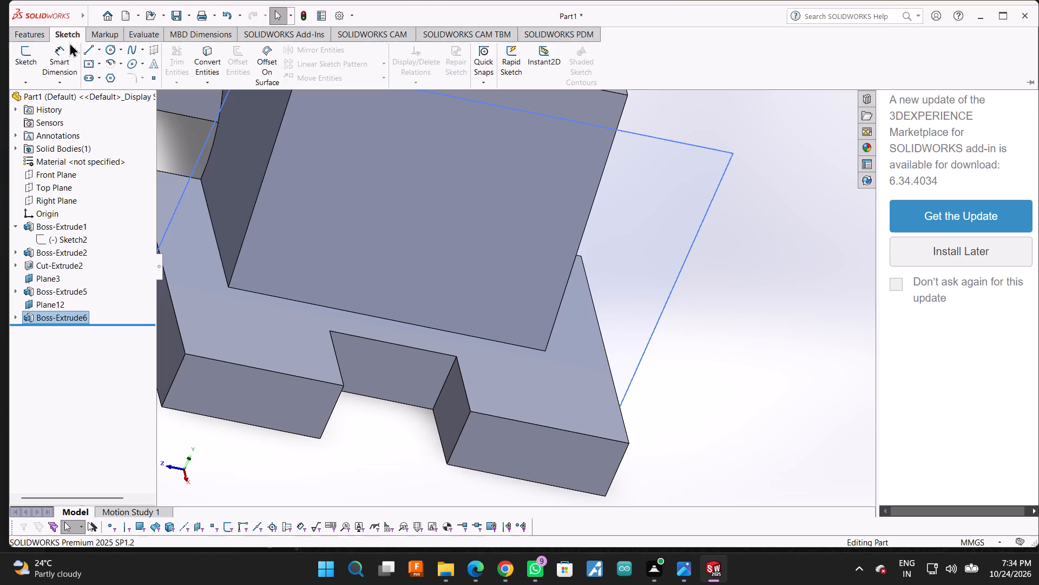
pyautogui.click(68, 50)
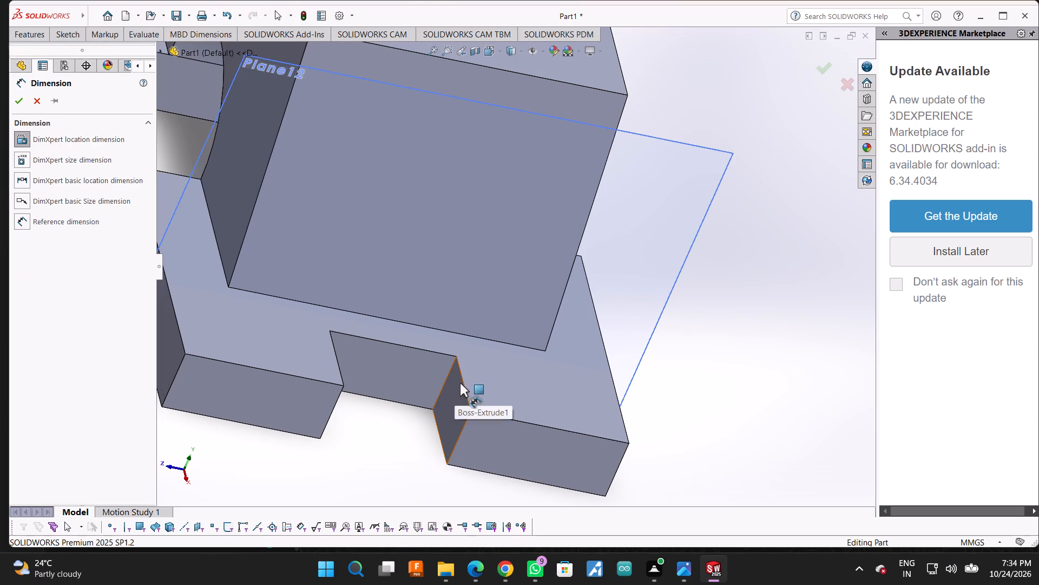
pyautogui.click(463, 378)
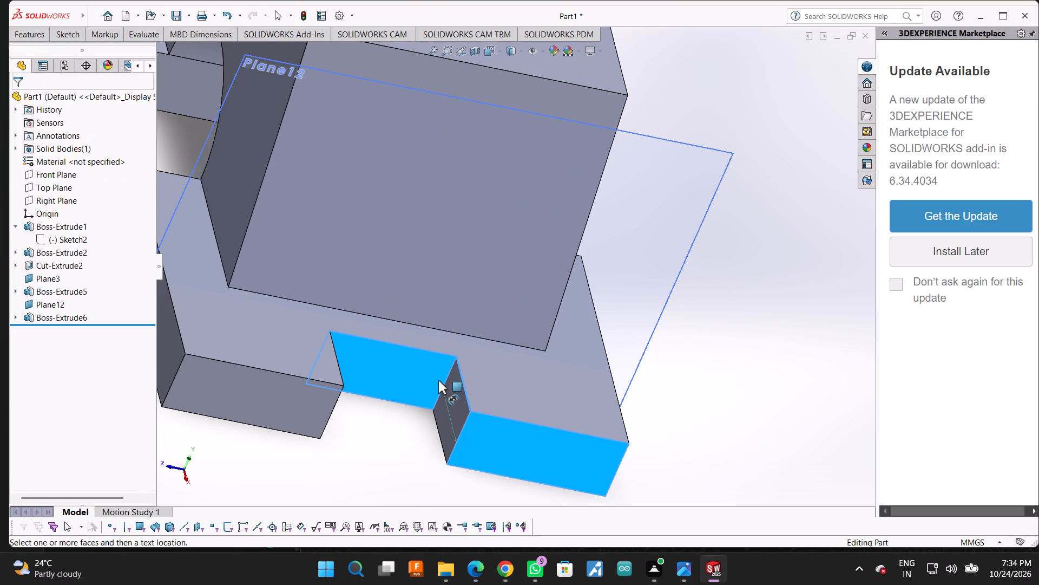
pyautogui.scroll(3, 298, 395)
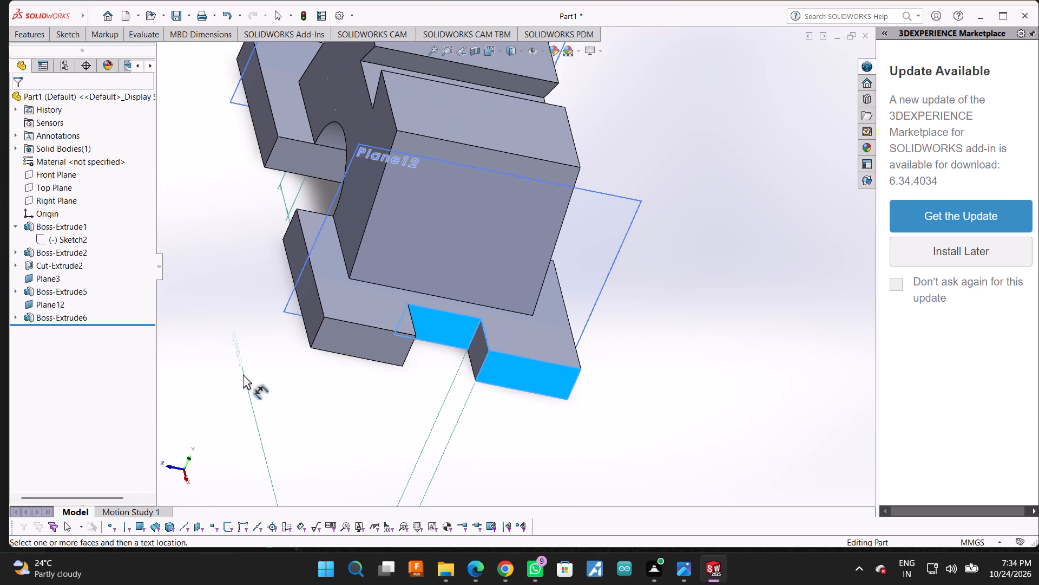
pyautogui.moveTo(246, 374); pyautogui.dragTo(269, 379, button='middle')
pyautogui.moveTo(272, 381); pyautogui.dragTo(321, 424, button='middle')
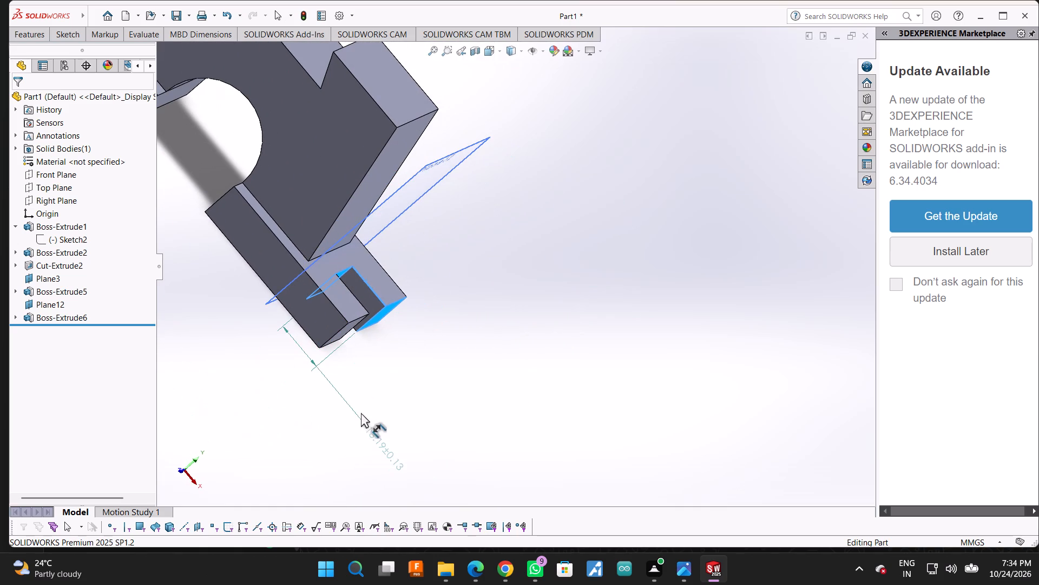
pyautogui.scroll(1, 353, 390)
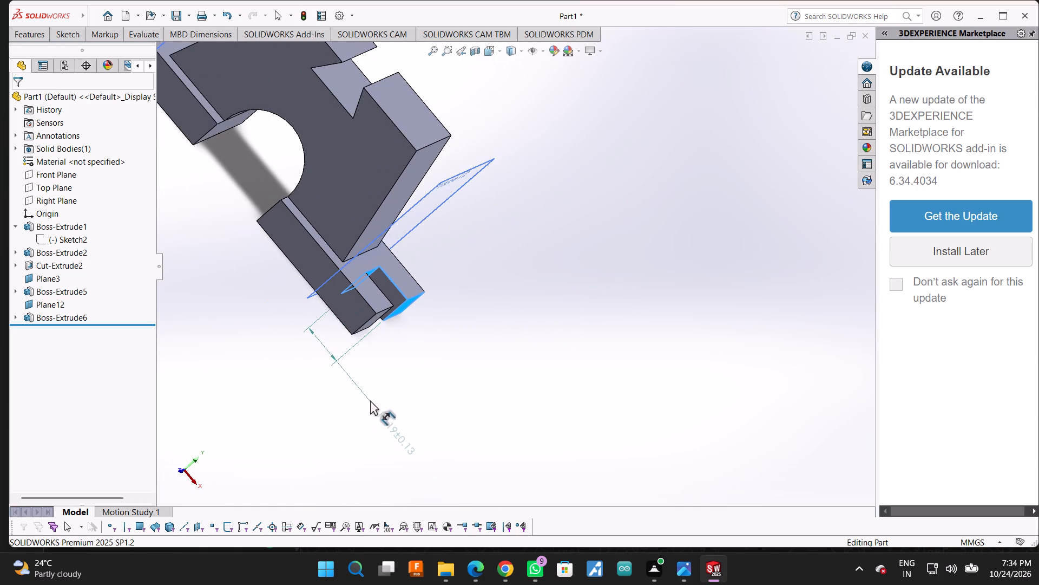
pyautogui.click(370, 415)
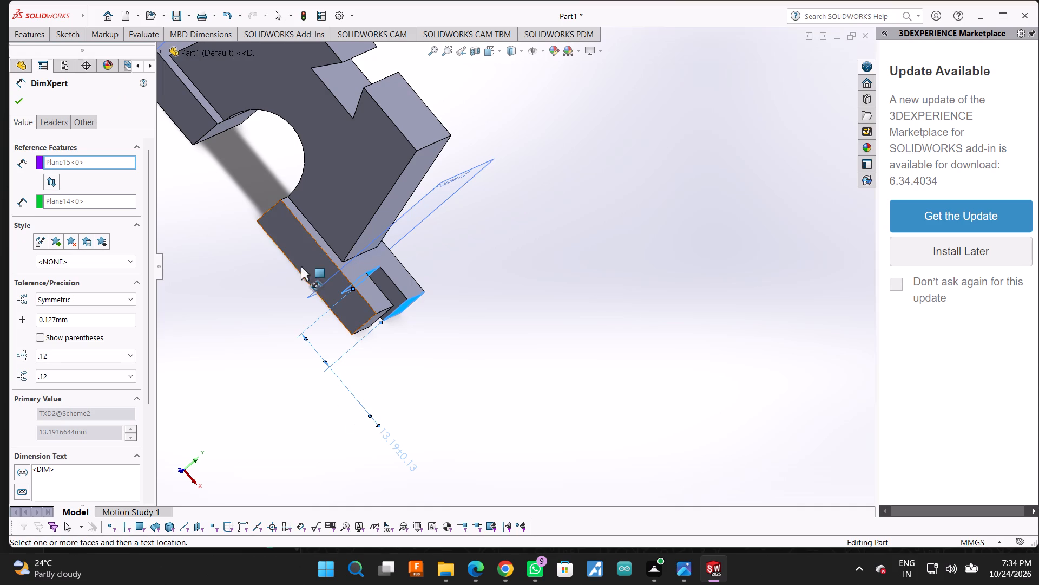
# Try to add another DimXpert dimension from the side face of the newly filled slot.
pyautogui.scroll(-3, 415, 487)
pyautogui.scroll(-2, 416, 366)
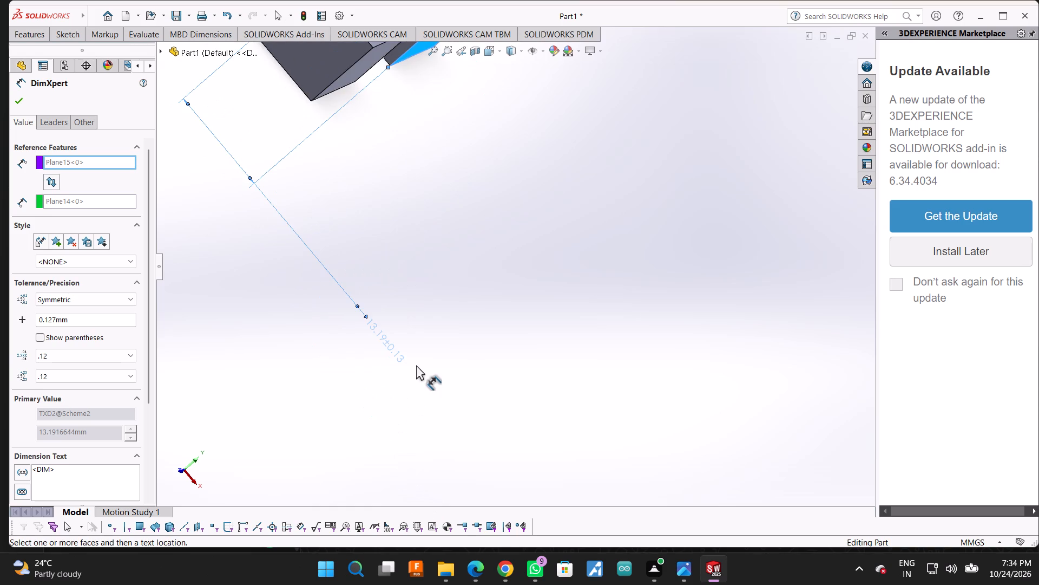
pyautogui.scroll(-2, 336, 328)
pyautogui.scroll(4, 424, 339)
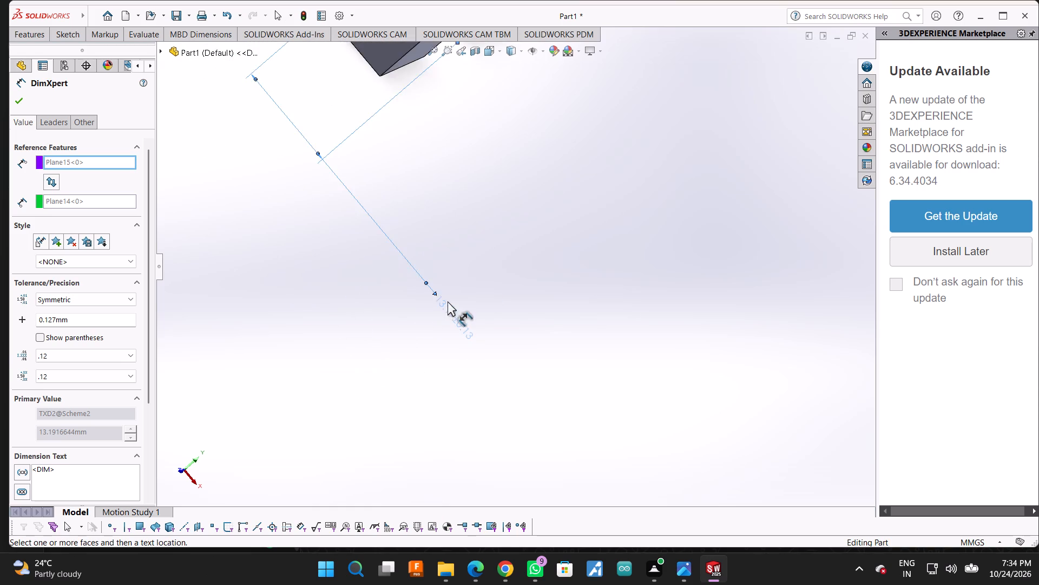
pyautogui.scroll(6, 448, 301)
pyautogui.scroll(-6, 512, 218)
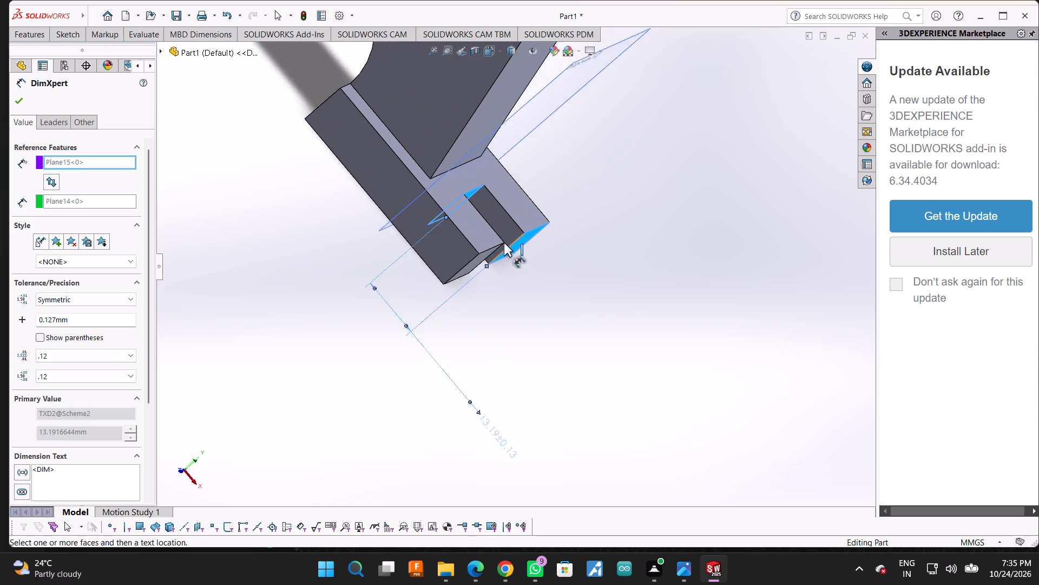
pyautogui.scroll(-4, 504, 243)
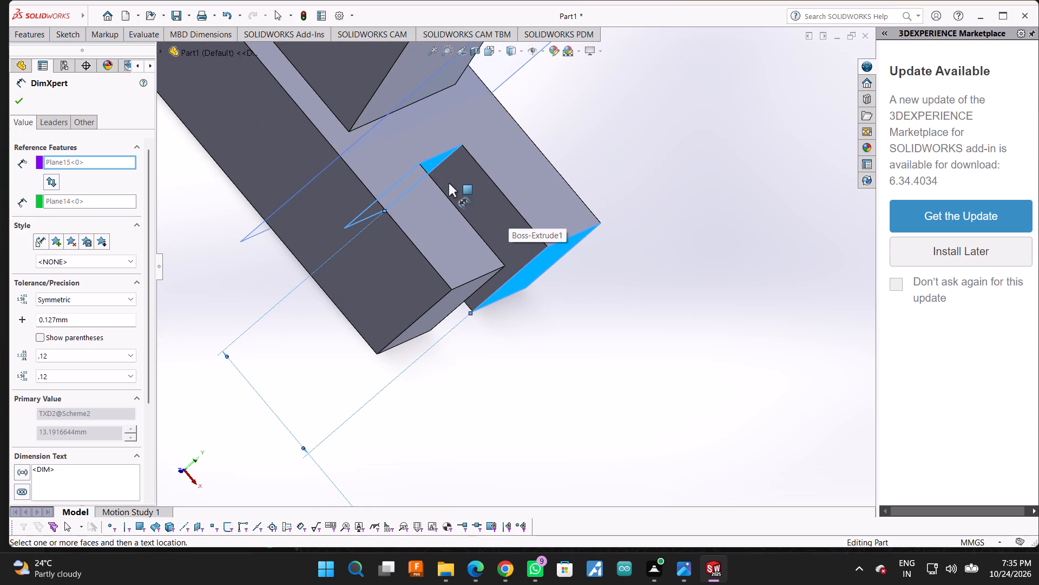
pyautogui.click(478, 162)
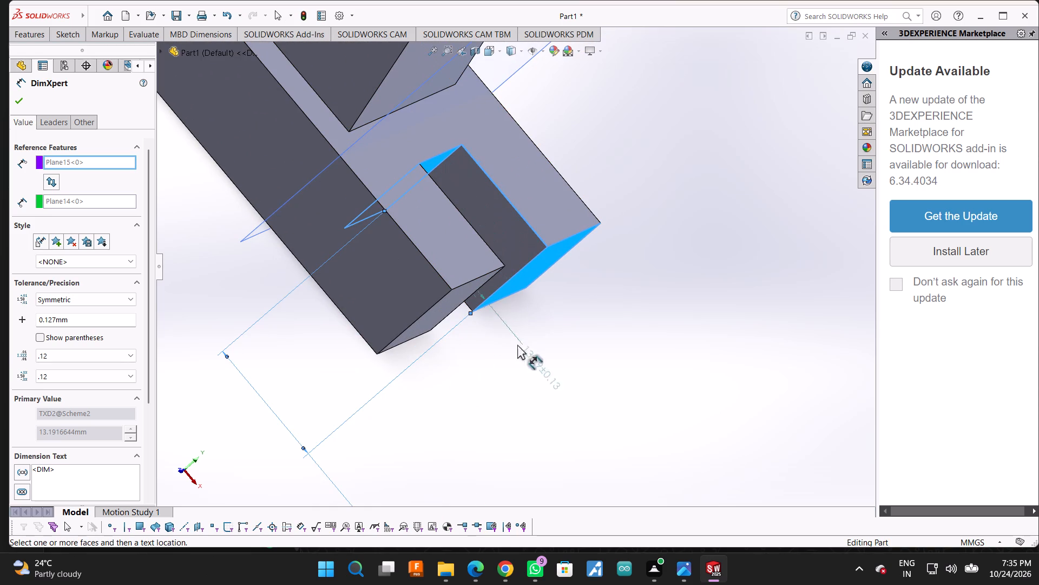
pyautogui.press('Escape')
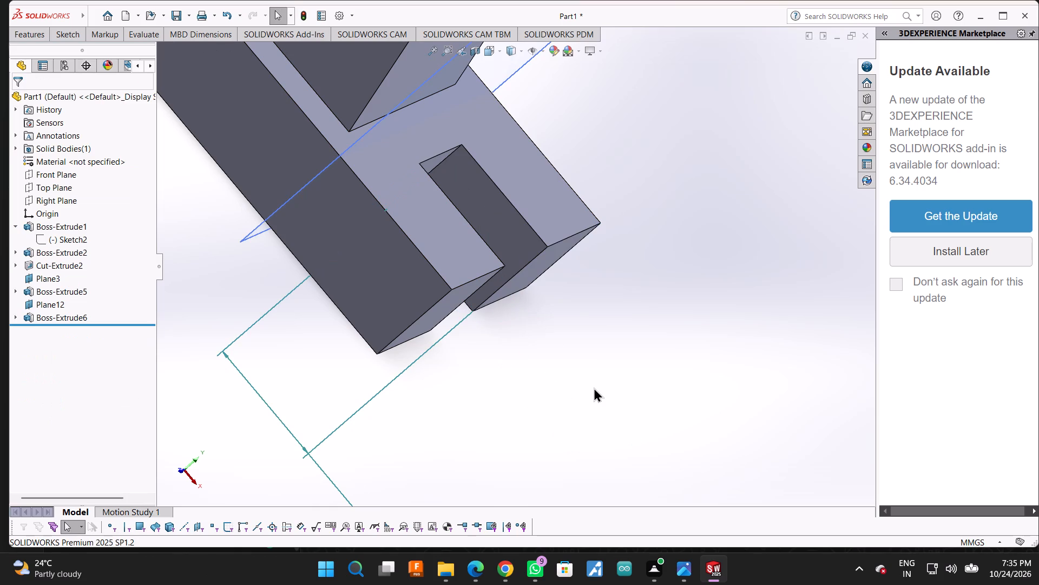
# Examine and compare the depth dimensions of the two base slots at opposite ends of the block.
pyautogui.scroll(3, 594, 387)
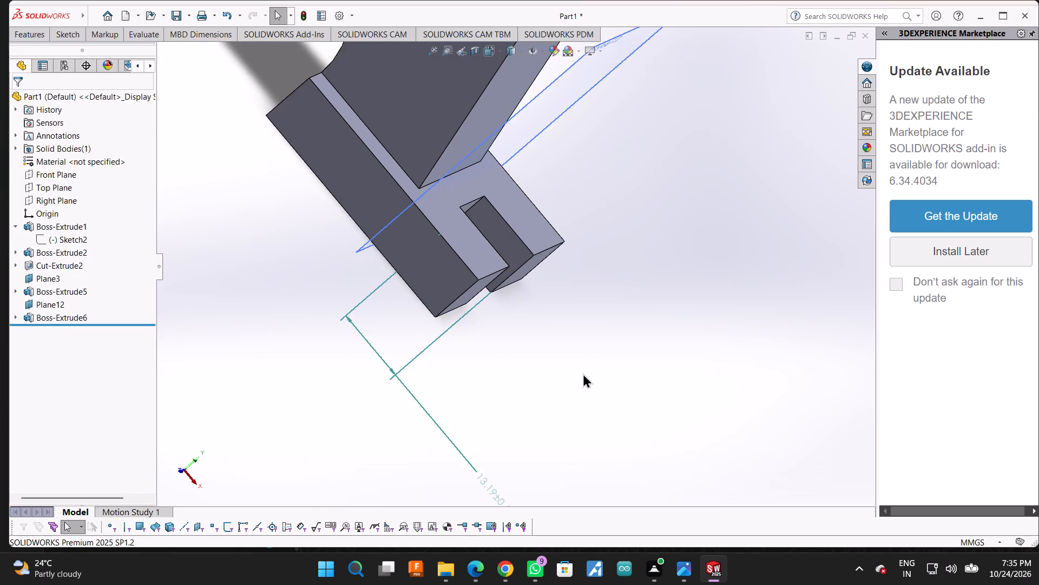
pyautogui.scroll(3, 581, 373)
pyautogui.scroll(-1, 485, 471)
pyautogui.scroll(-3, 529, 402)
pyautogui.scroll(5, 484, 359)
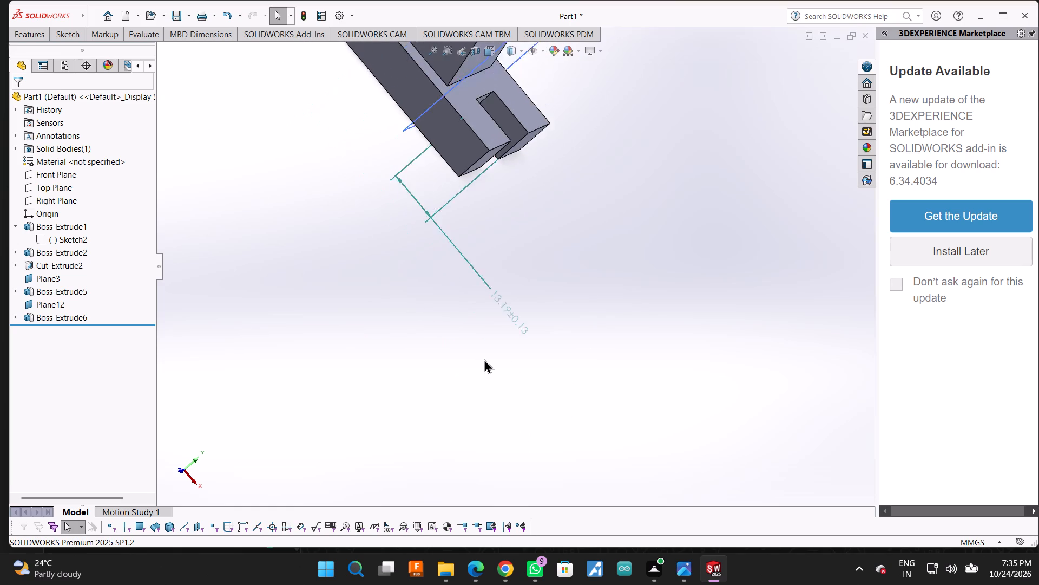
pyautogui.scroll(5, 484, 359)
pyautogui.scroll(-2, 491, 300)
pyautogui.scroll(-8, 458, 125)
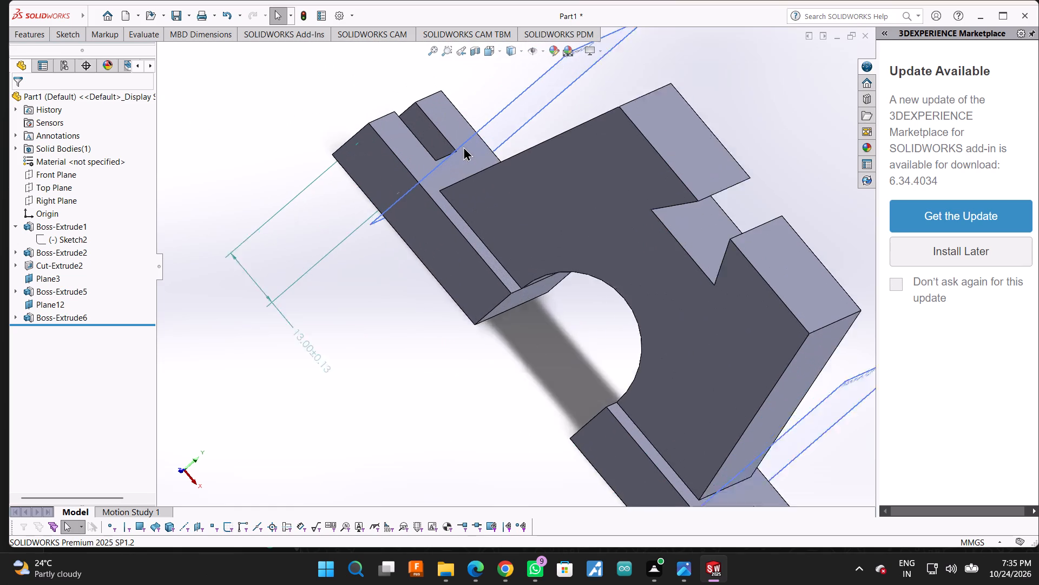
pyautogui.scroll(-1, 463, 146)
pyautogui.scroll(8, 468, 165)
pyautogui.scroll(2, 645, 383)
pyautogui.scroll(-1, 646, 441)
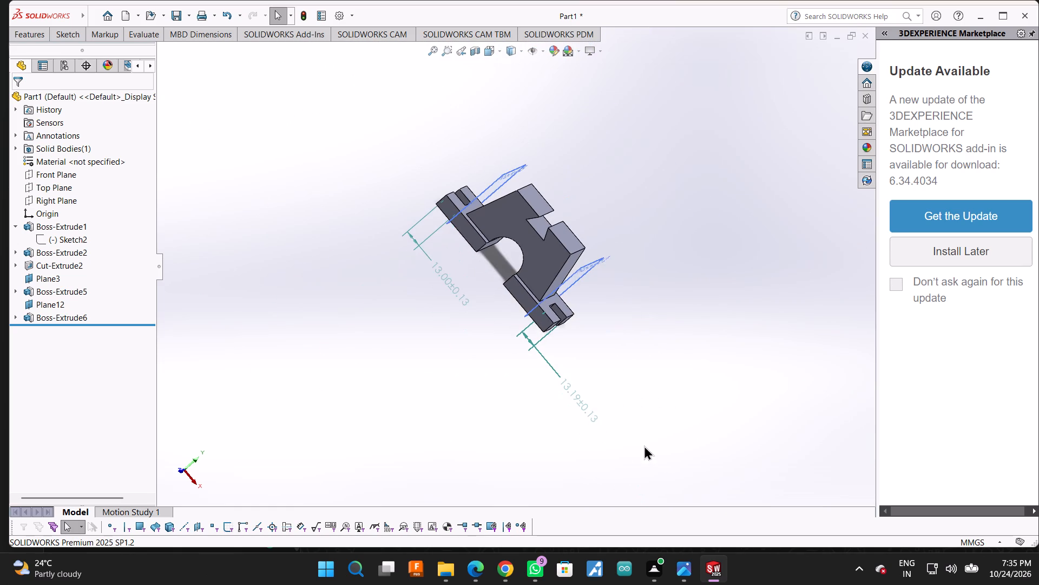
# Undo the second slot's depth dimension and its 4 mm boss extrusion, going back to editing the slot sketch.
pyautogui.scroll(-1, 629, 441)
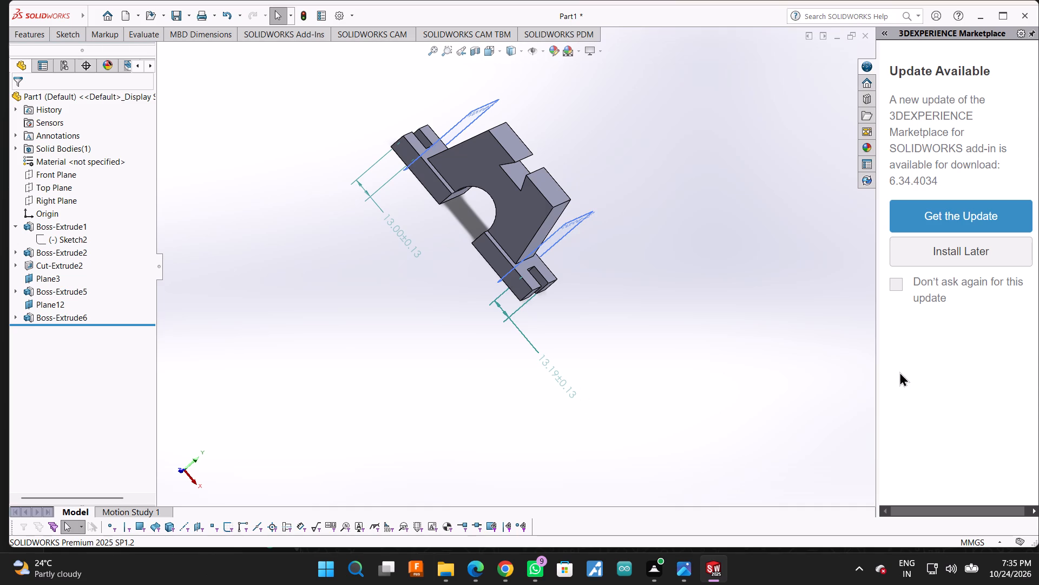
pyautogui.scroll(2, 593, 292)
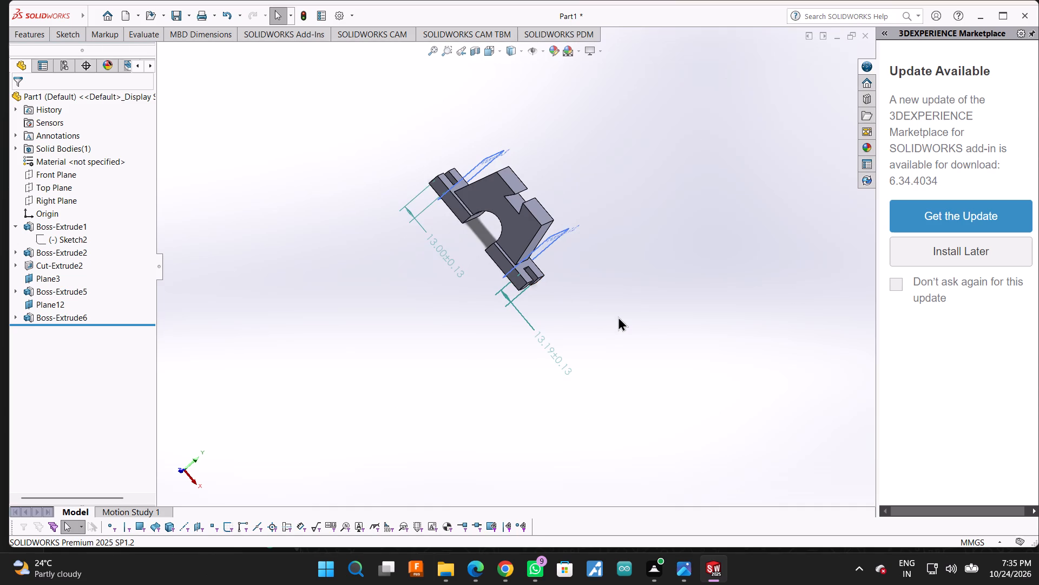
pyautogui.moveTo(618, 316); pyautogui.dragTo(509, 222, button='middle')
pyautogui.scroll(-5, 502, 239)
pyautogui.scroll(-2, 521, 305)
pyautogui.scroll(-2, 461, 341)
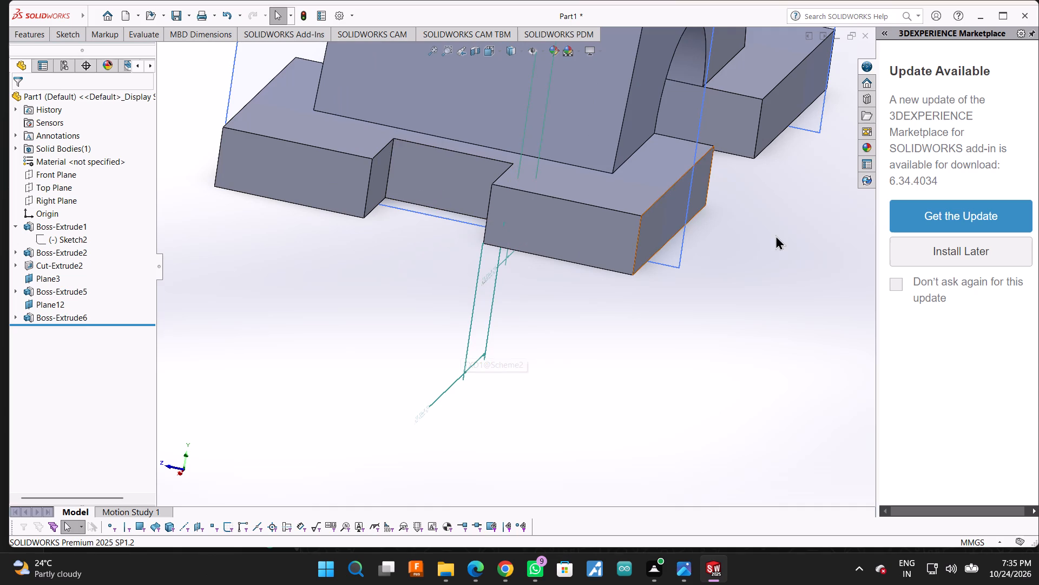
pyautogui.middleClick(775, 226)
pyautogui.moveTo(764, 230); pyautogui.dragTo(727, 296, button='middle')
pyautogui.scroll(-2, 311, 217)
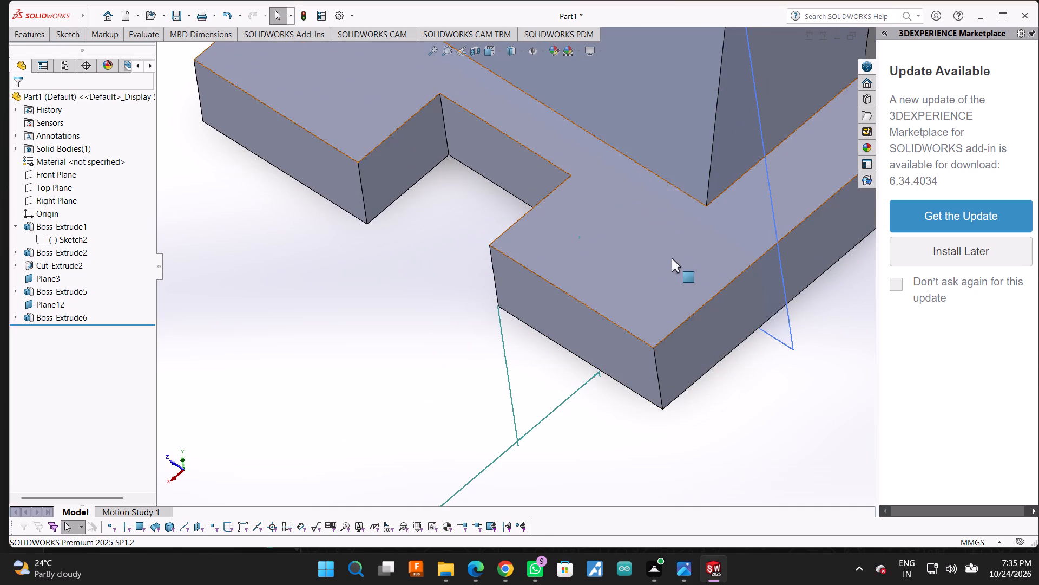
pyautogui.scroll(2, 698, 302)
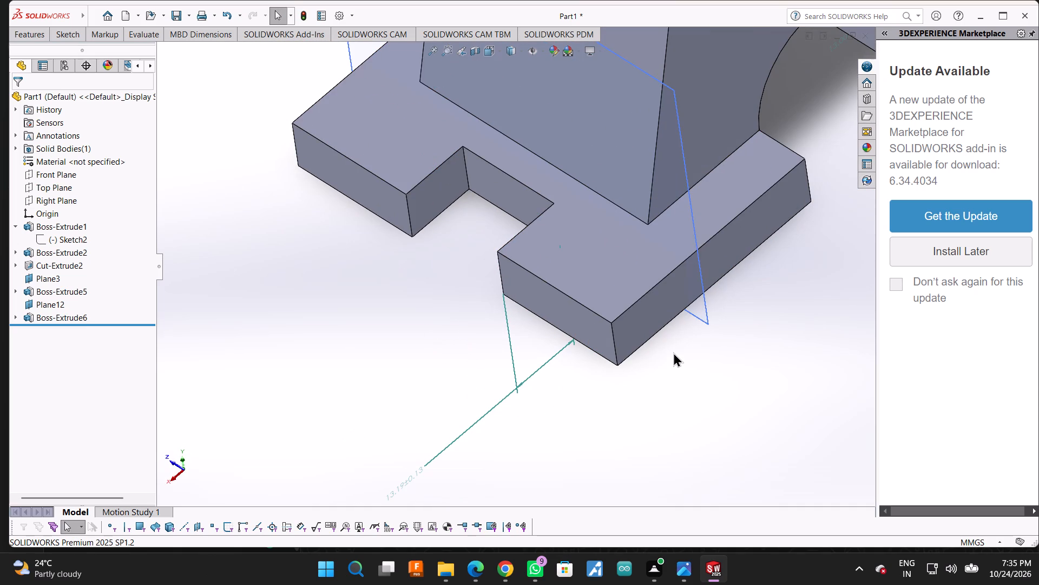
pyautogui.hotkey('ctrl', 'z')
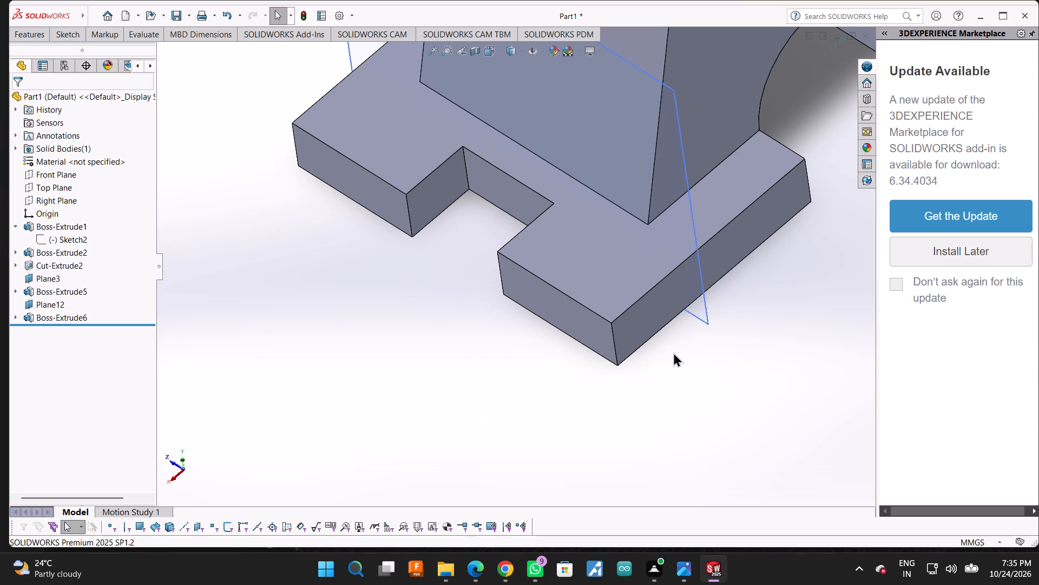
pyautogui.hotkey('ctrl', 'z')
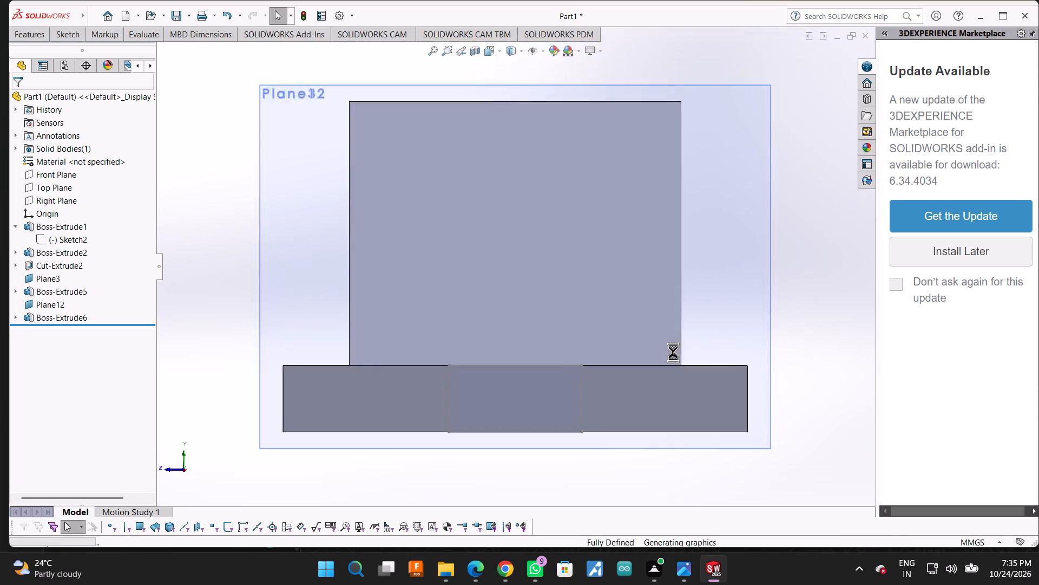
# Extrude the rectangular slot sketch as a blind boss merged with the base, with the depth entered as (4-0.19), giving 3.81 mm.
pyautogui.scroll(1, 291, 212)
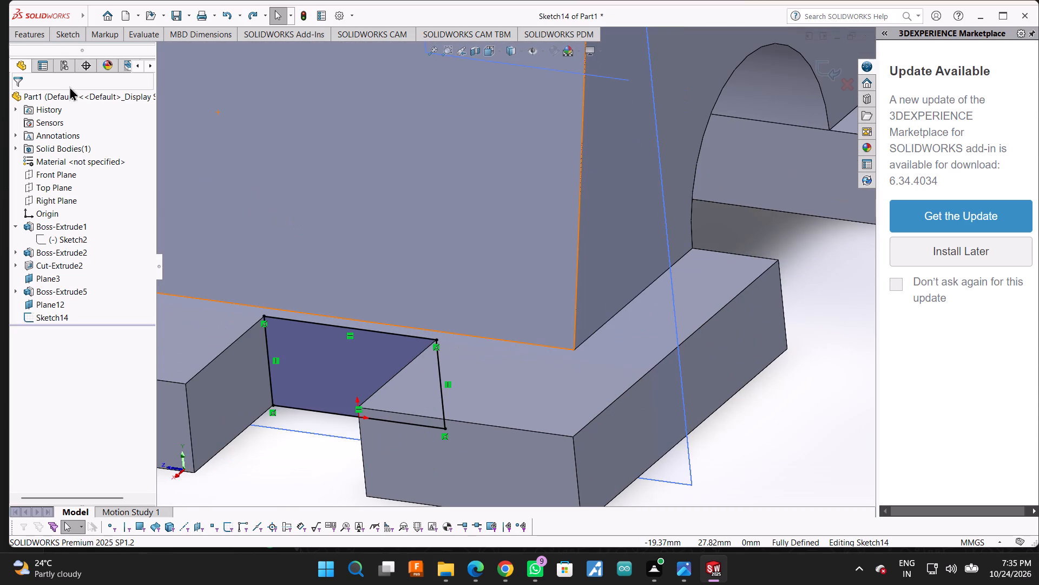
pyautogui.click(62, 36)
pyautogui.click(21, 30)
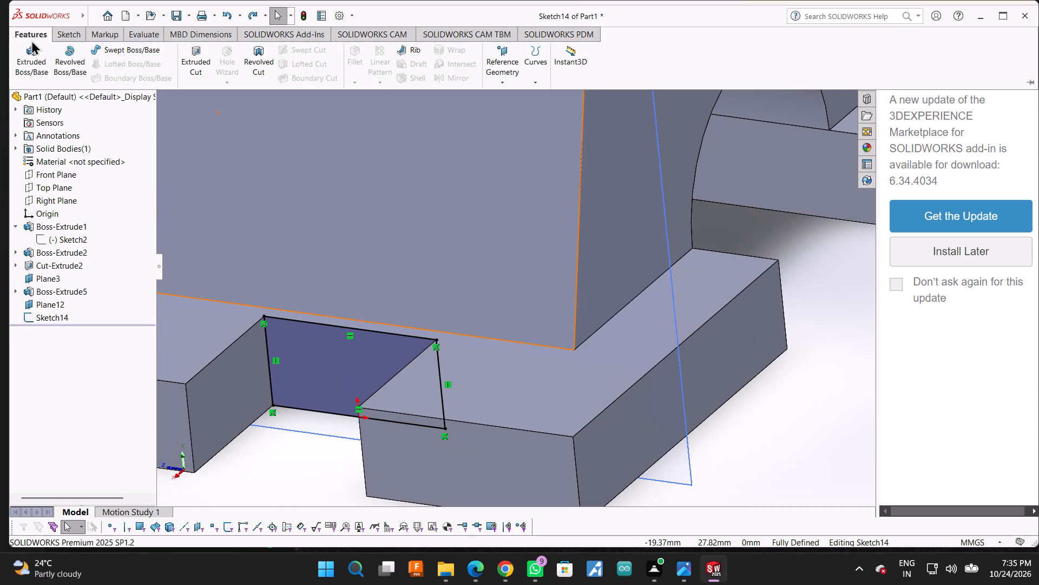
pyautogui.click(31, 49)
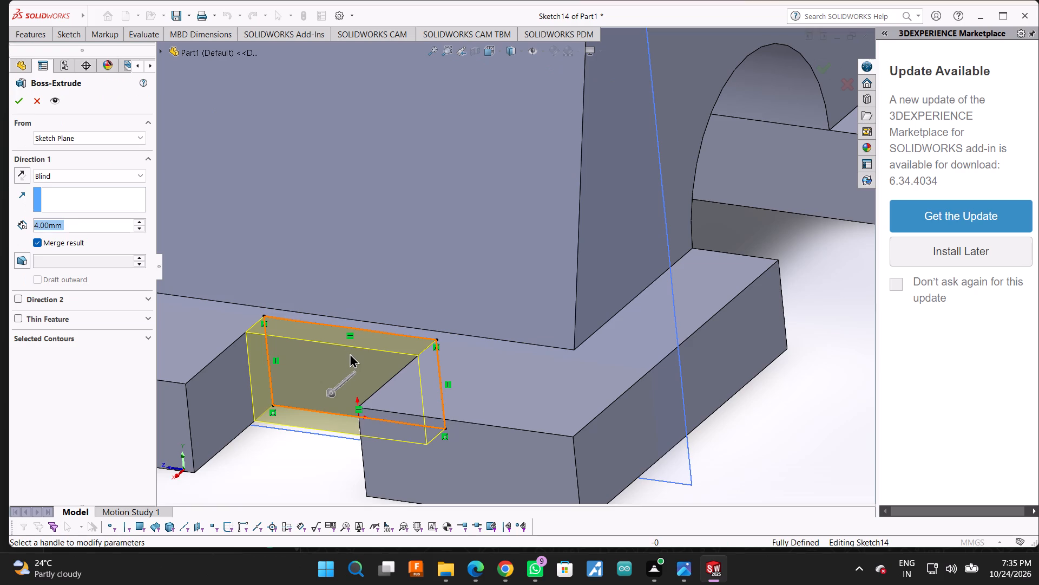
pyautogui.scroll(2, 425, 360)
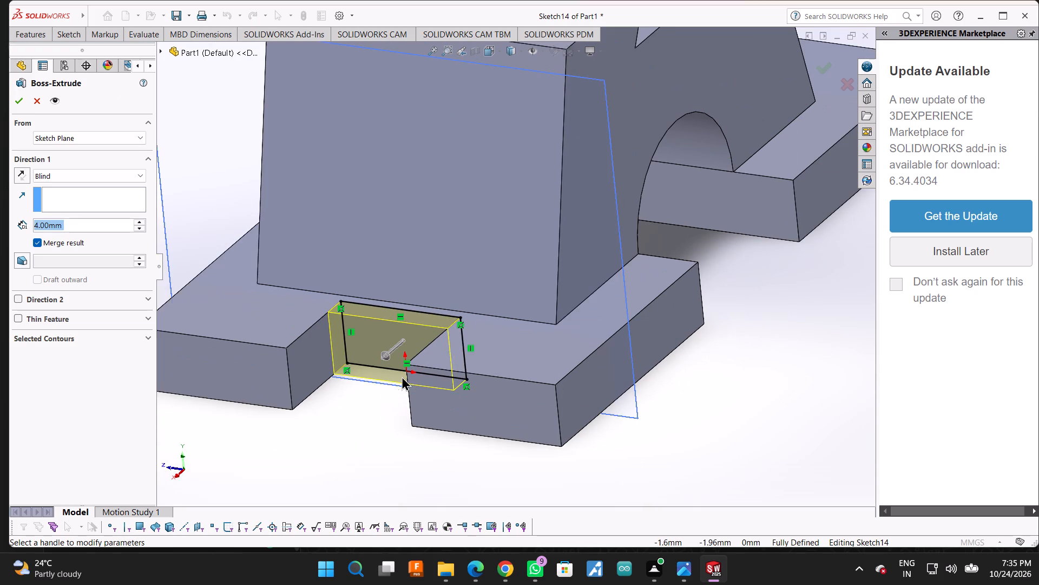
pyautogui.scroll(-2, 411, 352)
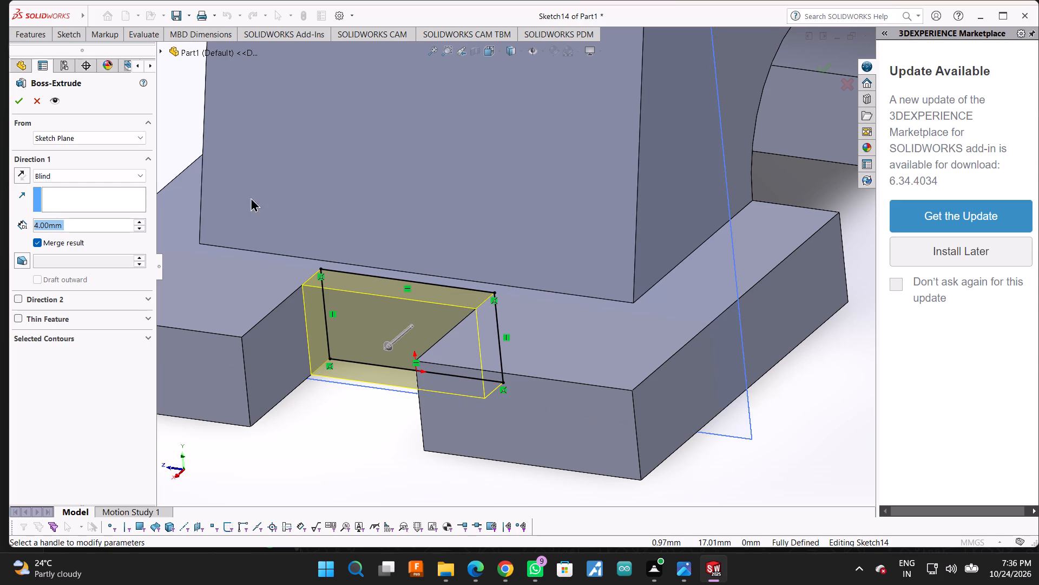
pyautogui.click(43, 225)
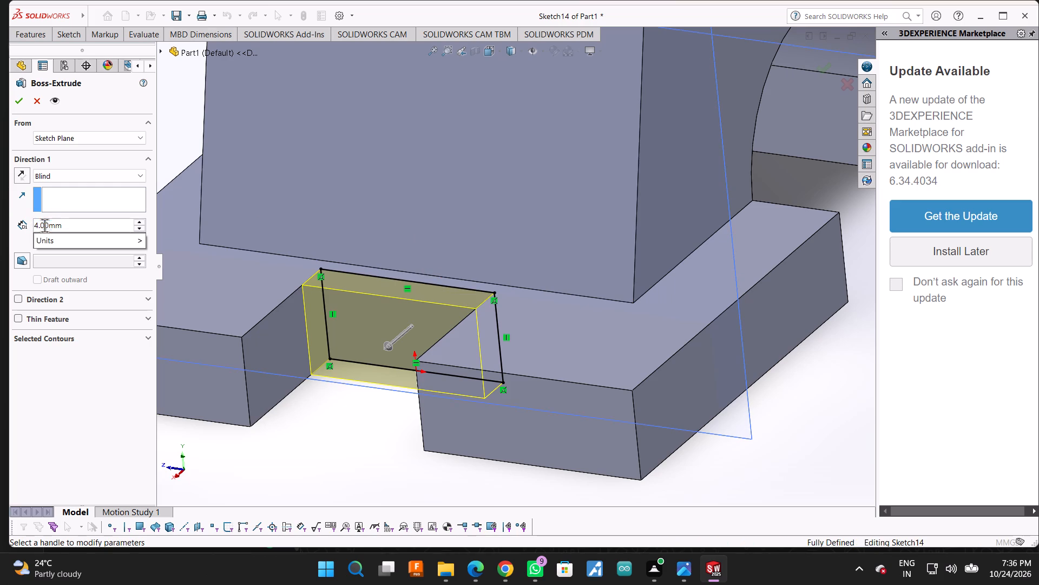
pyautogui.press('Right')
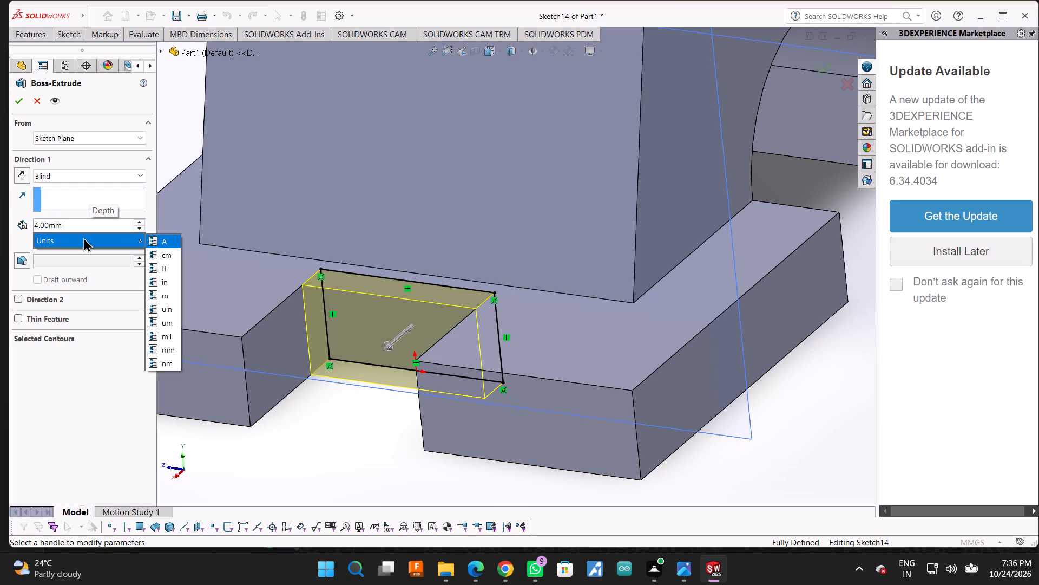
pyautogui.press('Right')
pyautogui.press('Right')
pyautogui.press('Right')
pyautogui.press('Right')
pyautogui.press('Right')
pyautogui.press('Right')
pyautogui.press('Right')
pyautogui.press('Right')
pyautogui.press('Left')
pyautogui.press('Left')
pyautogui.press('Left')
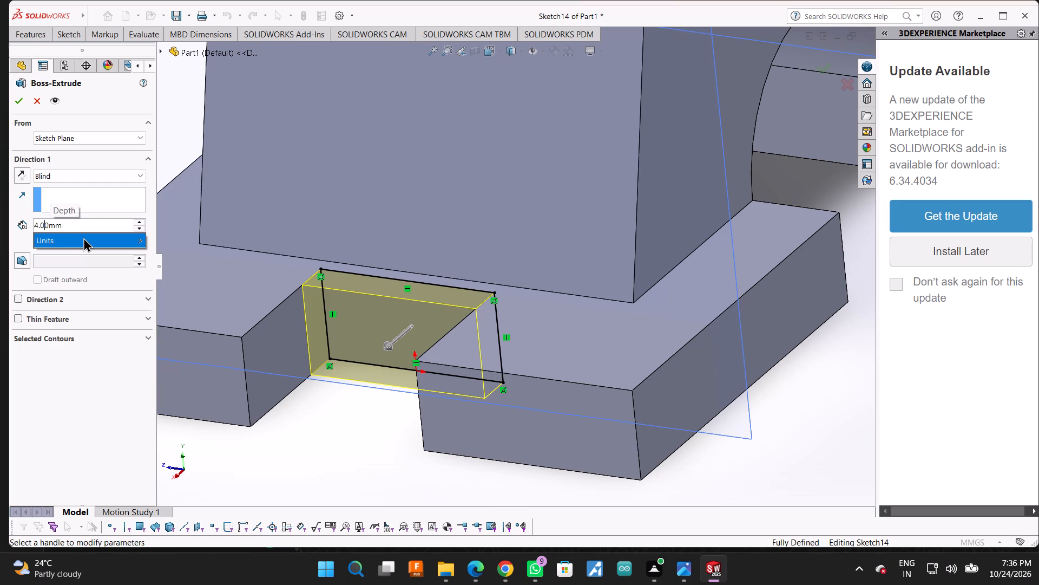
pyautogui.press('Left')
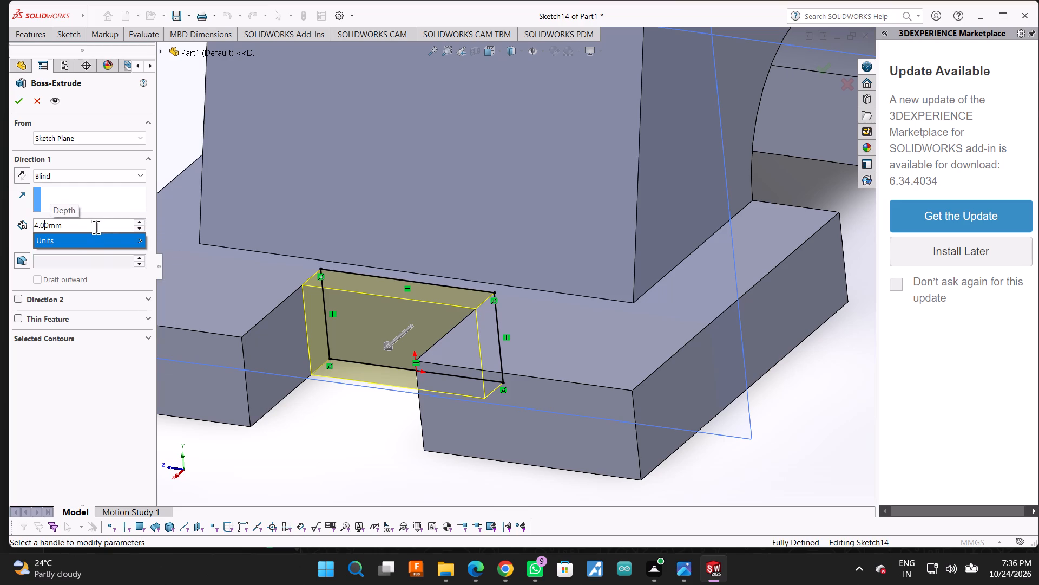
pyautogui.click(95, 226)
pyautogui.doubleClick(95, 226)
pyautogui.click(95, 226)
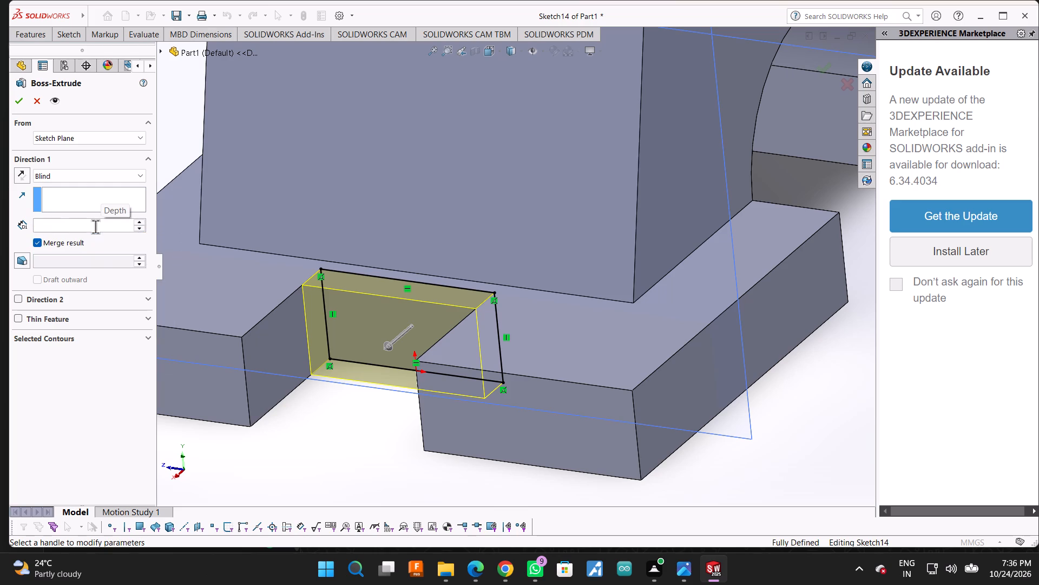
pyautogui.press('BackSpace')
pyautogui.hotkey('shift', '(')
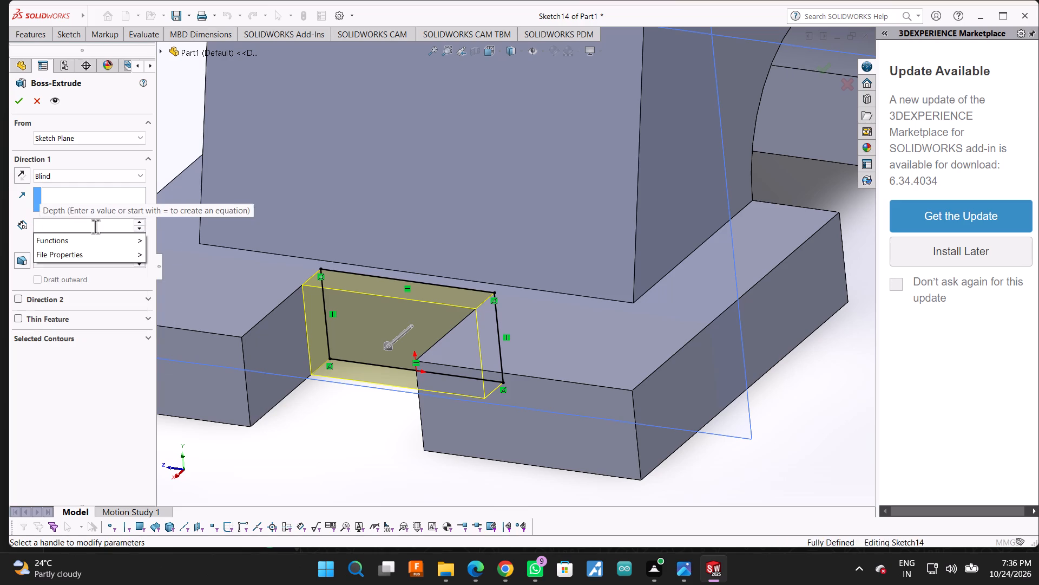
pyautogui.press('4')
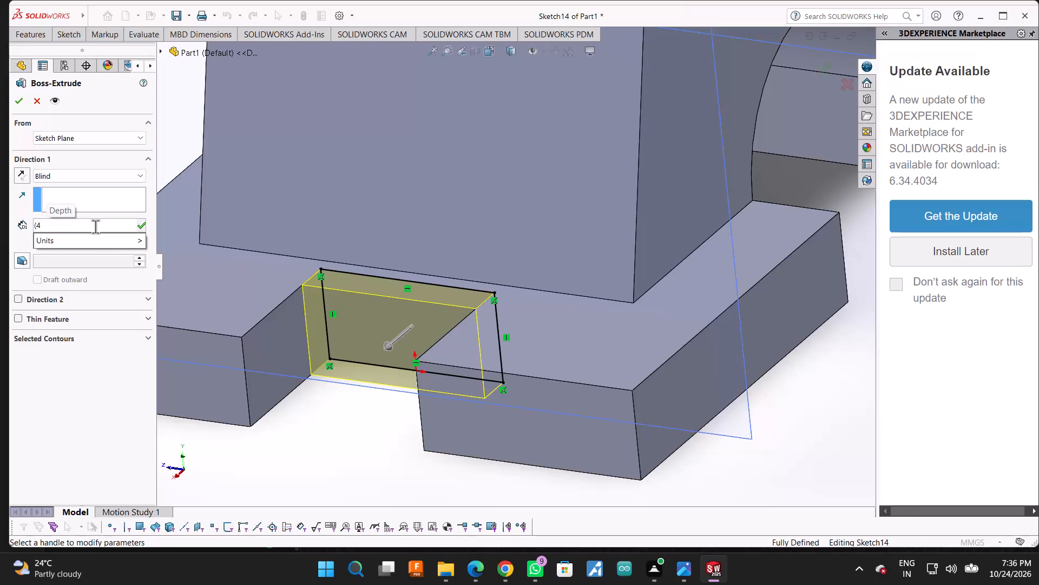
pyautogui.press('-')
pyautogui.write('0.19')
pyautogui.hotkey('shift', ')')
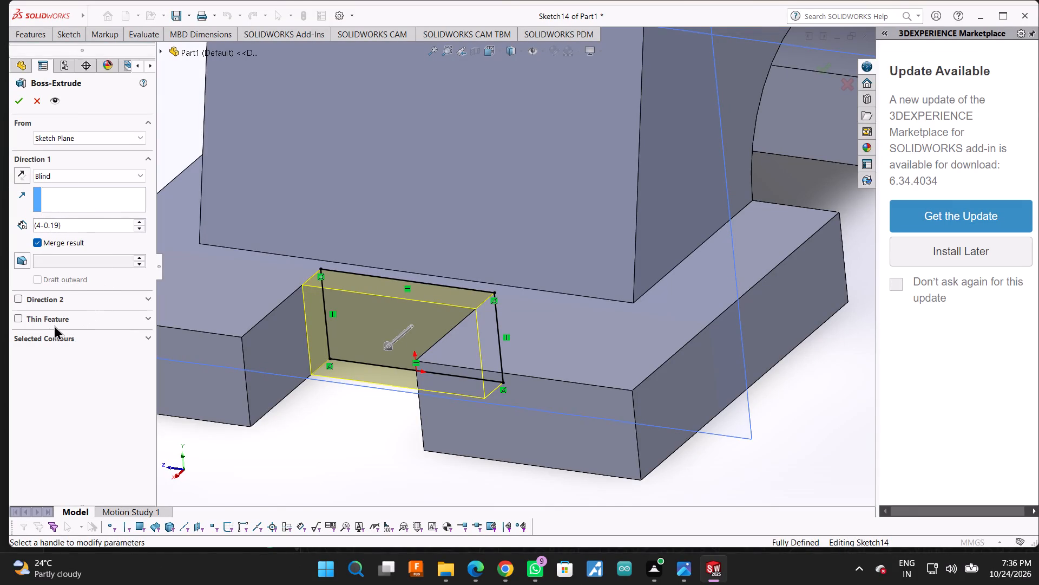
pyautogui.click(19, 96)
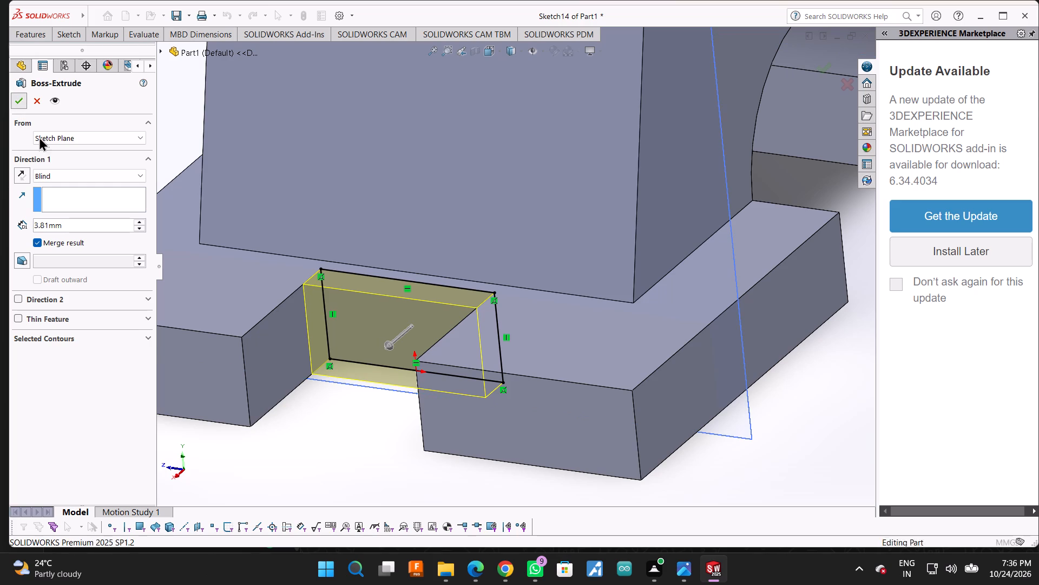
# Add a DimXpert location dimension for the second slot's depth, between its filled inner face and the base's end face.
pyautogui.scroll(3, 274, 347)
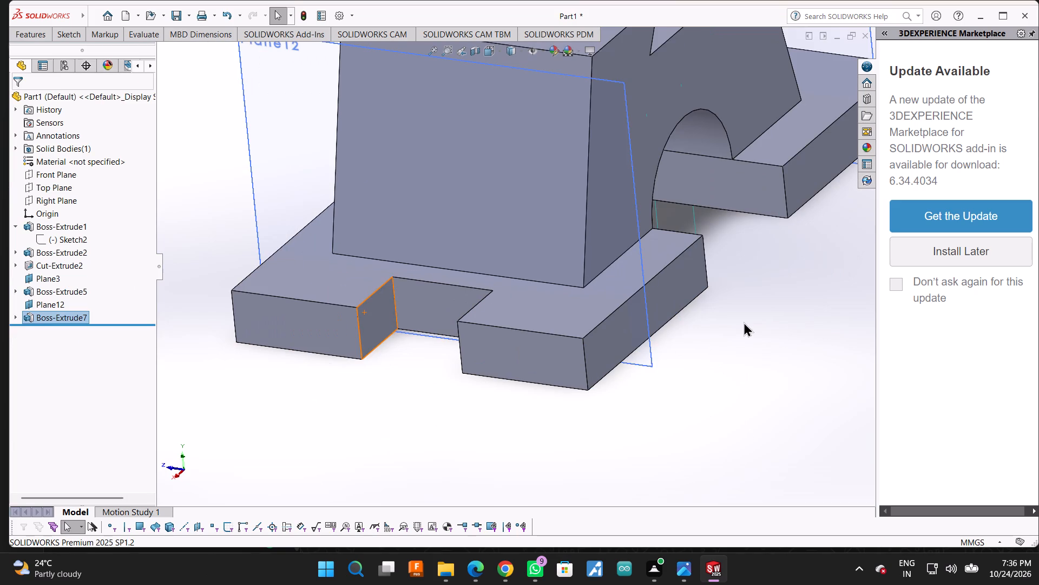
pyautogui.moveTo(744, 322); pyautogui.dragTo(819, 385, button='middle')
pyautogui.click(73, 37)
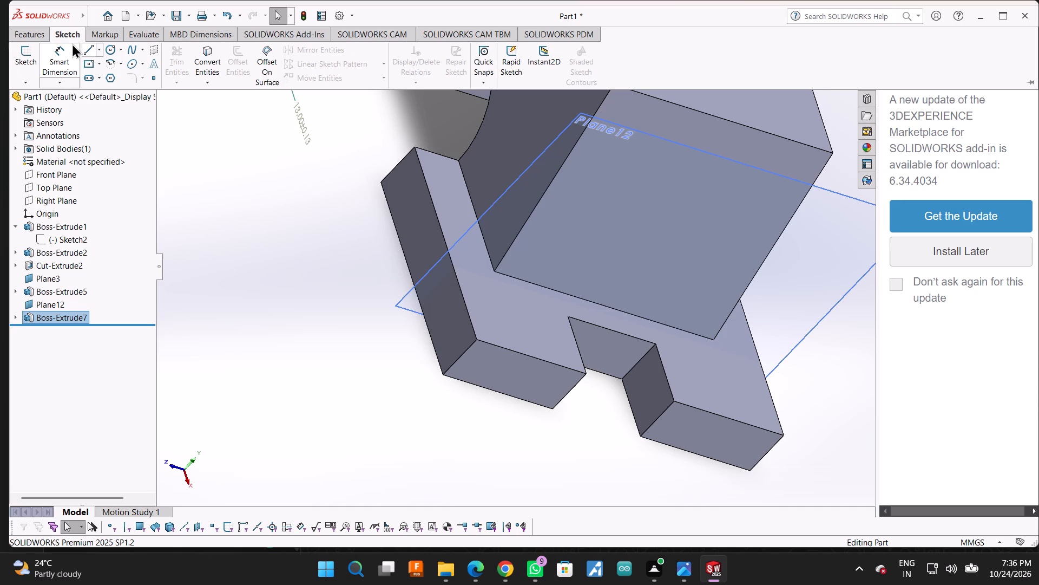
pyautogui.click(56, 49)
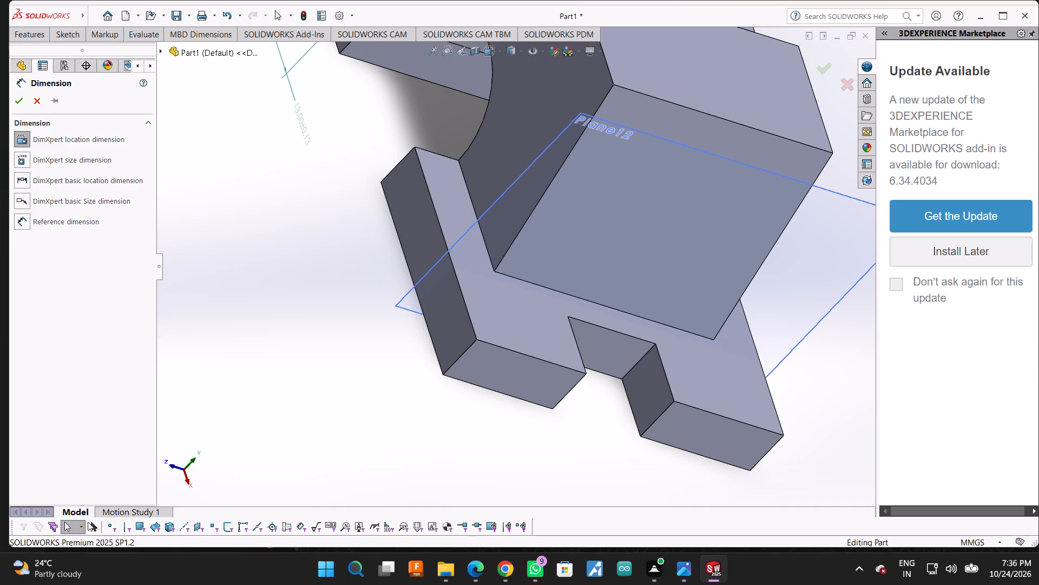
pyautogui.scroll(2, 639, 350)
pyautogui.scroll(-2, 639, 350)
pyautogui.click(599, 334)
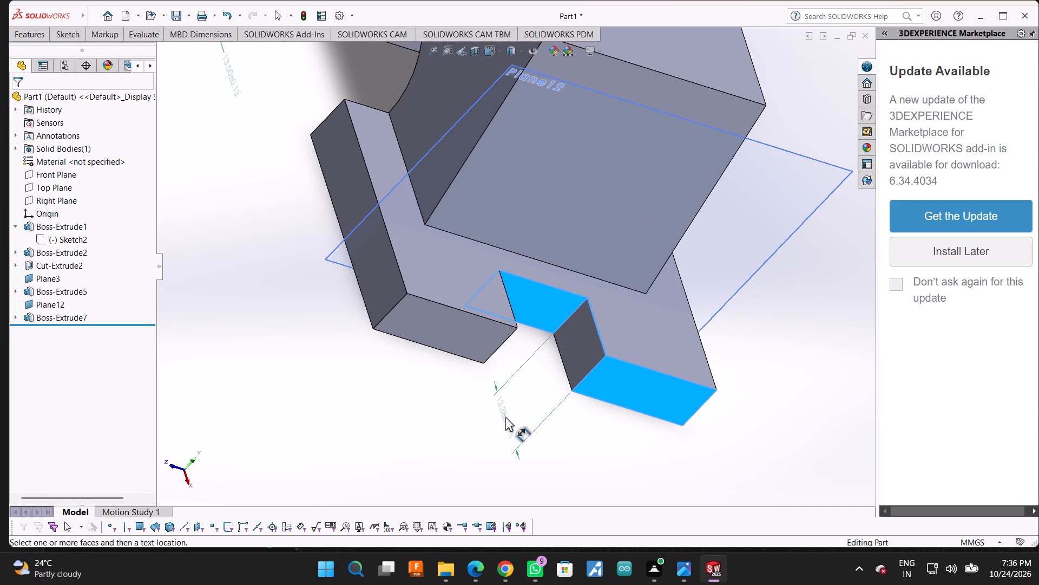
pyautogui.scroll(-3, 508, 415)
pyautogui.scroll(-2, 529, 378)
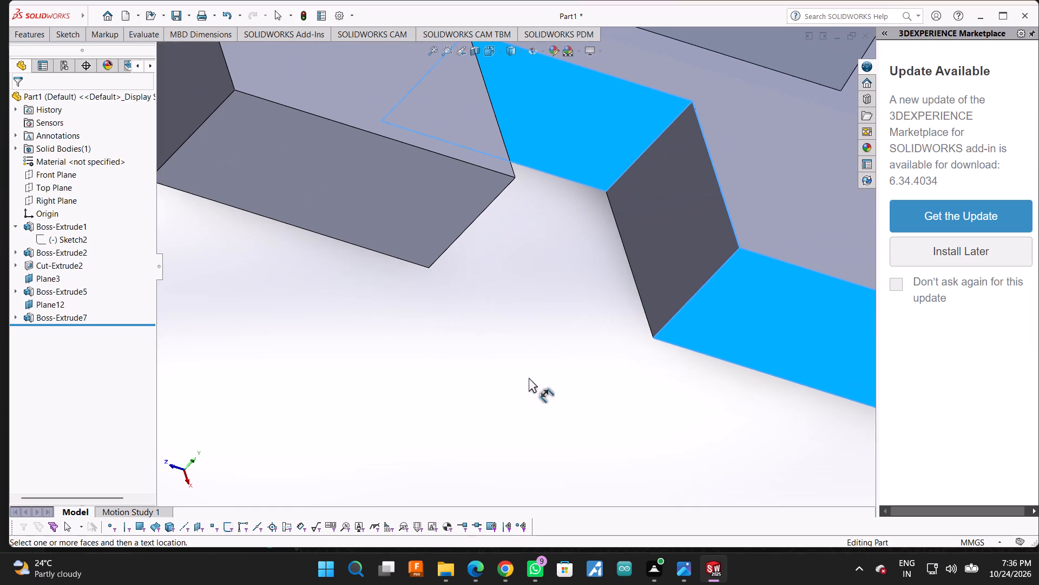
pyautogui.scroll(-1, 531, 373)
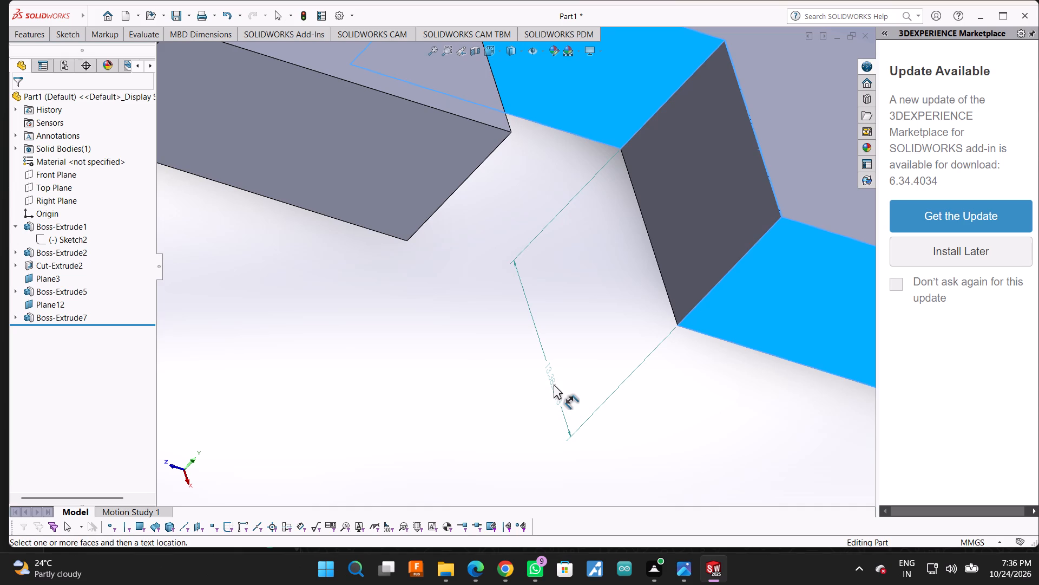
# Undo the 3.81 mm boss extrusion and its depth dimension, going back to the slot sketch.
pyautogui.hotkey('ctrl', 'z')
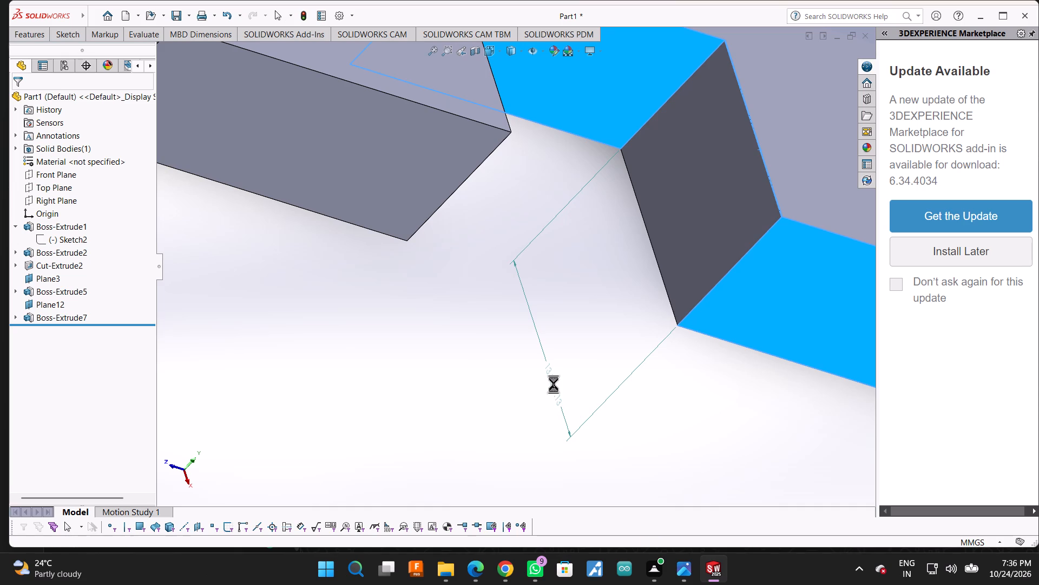
# Extrude the rectangular slot sketch as a blind boss with a depth of 4.19 mm, merged with the base.
pyautogui.scroll(-1, 554, 384)
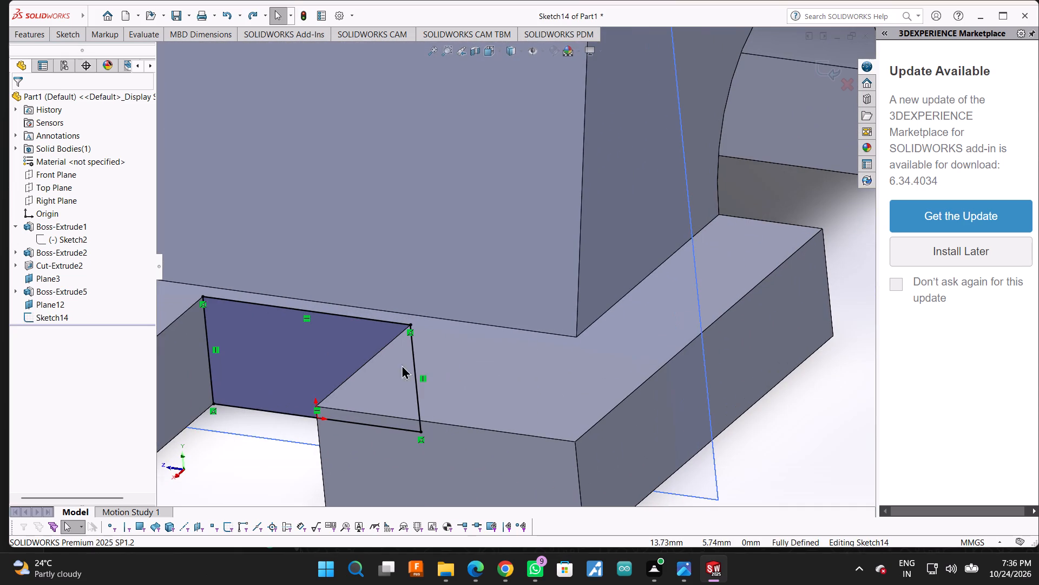
pyautogui.scroll(1, 410, 363)
pyautogui.click(30, 29)
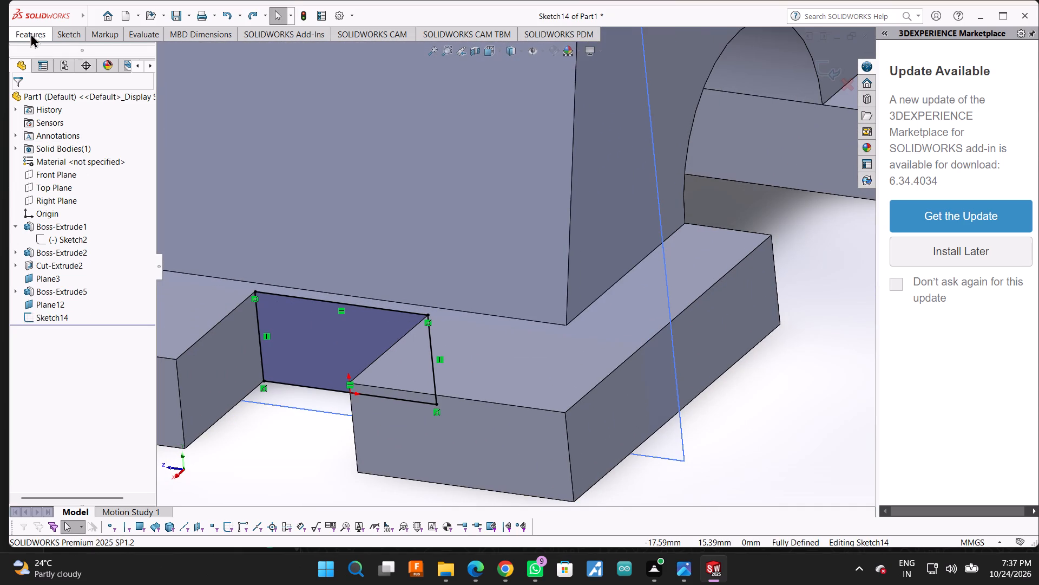
pyautogui.click(37, 54)
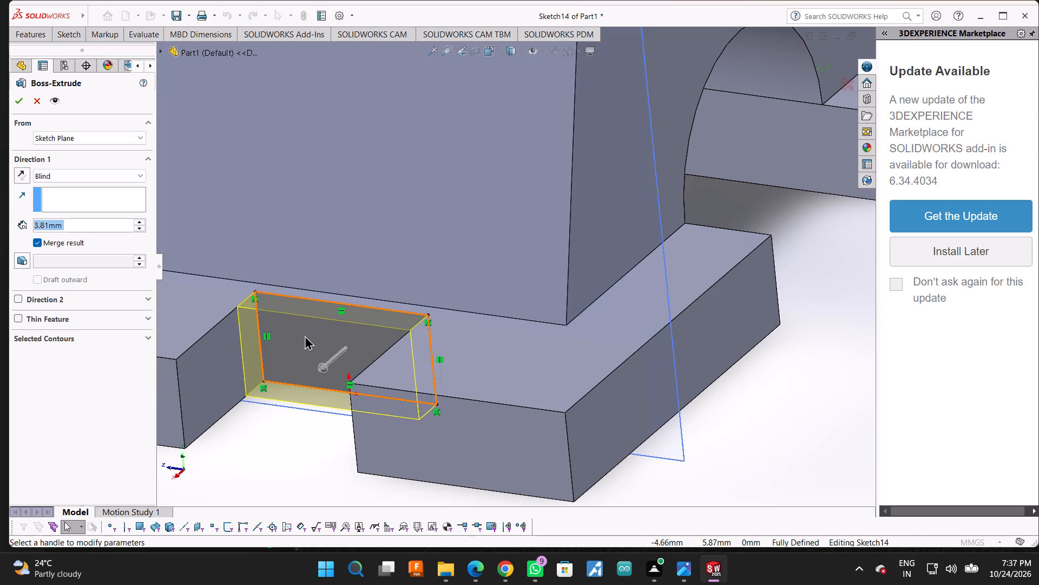
pyautogui.click(43, 223)
pyautogui.press('Right')
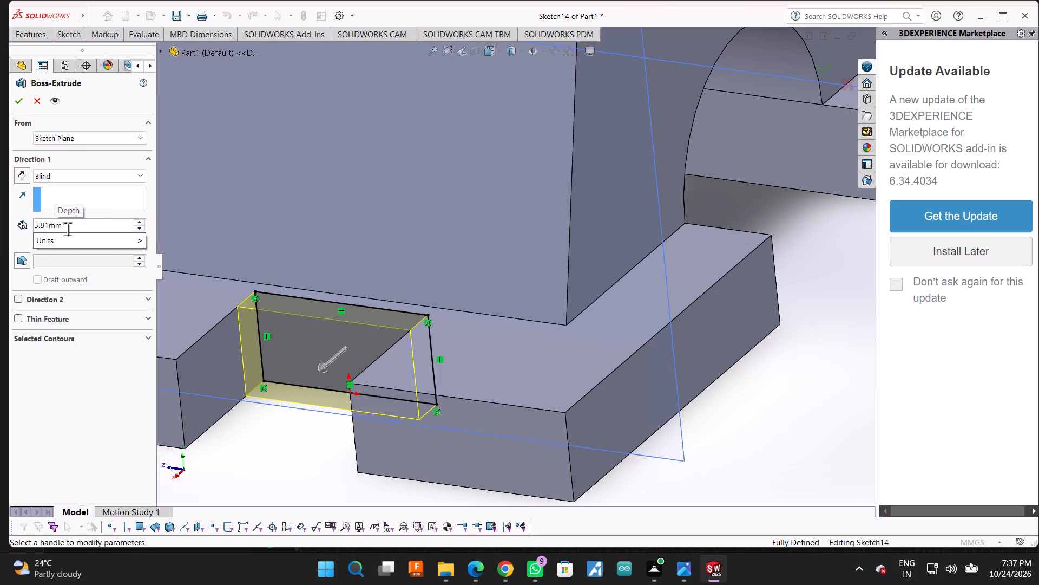
pyautogui.press('BackSpace')
pyautogui.press('BackSpace')
pyautogui.press('BackSpace')
pyautogui.press('BackSpace')
pyautogui.press('BackSpace')
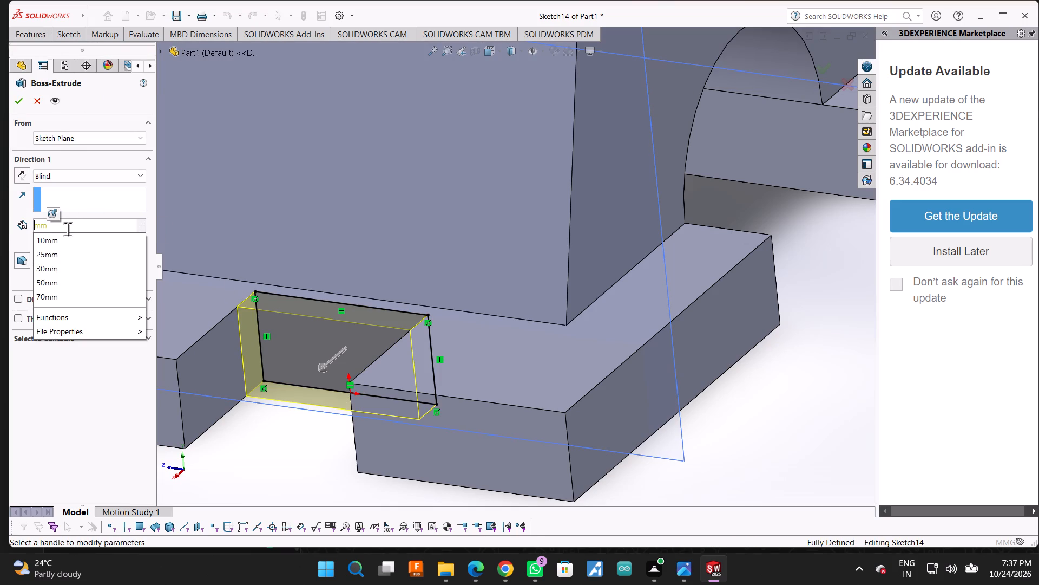
pyautogui.press('BackSpace')
pyautogui.press('BackSpace')
pyautogui.write('4.19')
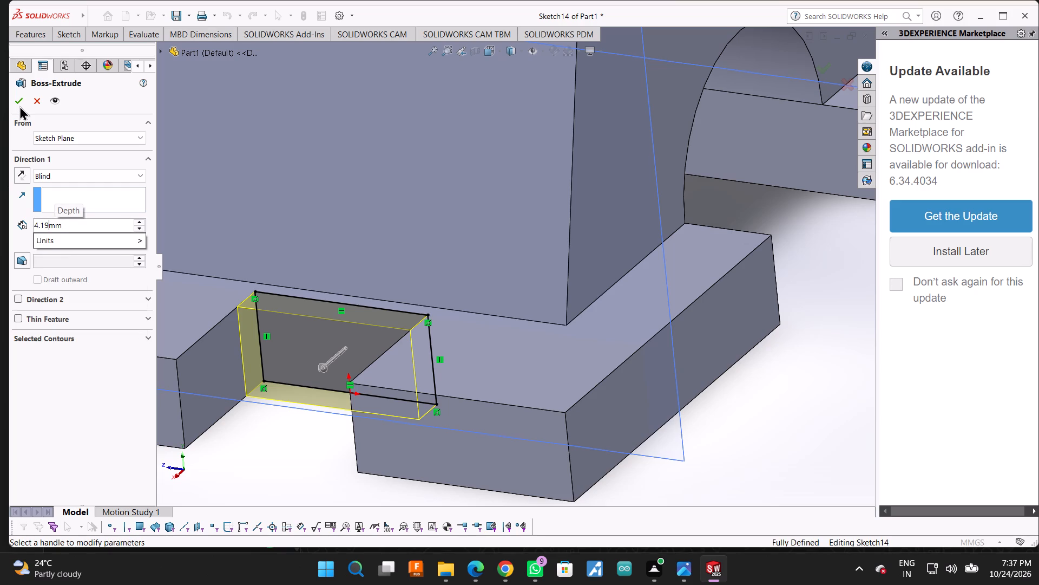
pyautogui.click(19, 101)
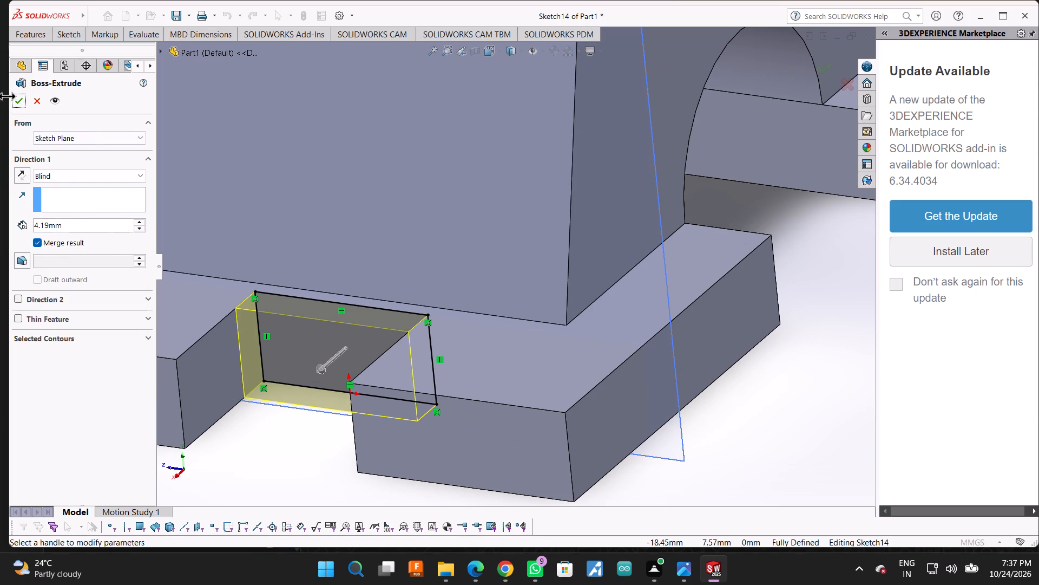
pyautogui.click(17, 101)
# Add a DimXpert location dimension for the second slot's depth, between its filled inner face and the base's end face.
pyautogui.scroll(5, 353, 320)
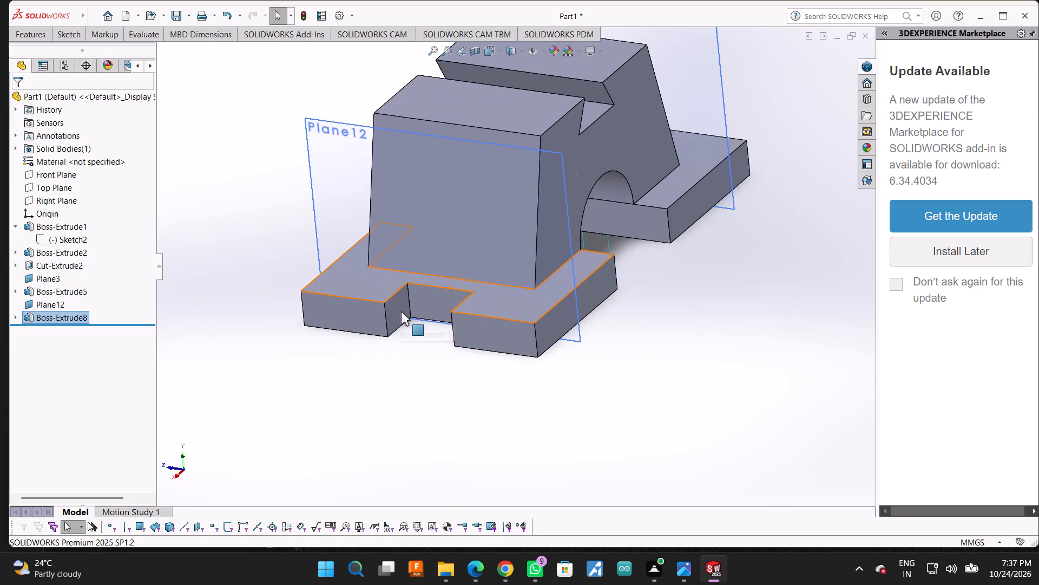
pyautogui.moveTo(330, 391); pyautogui.dragTo(363, 403)
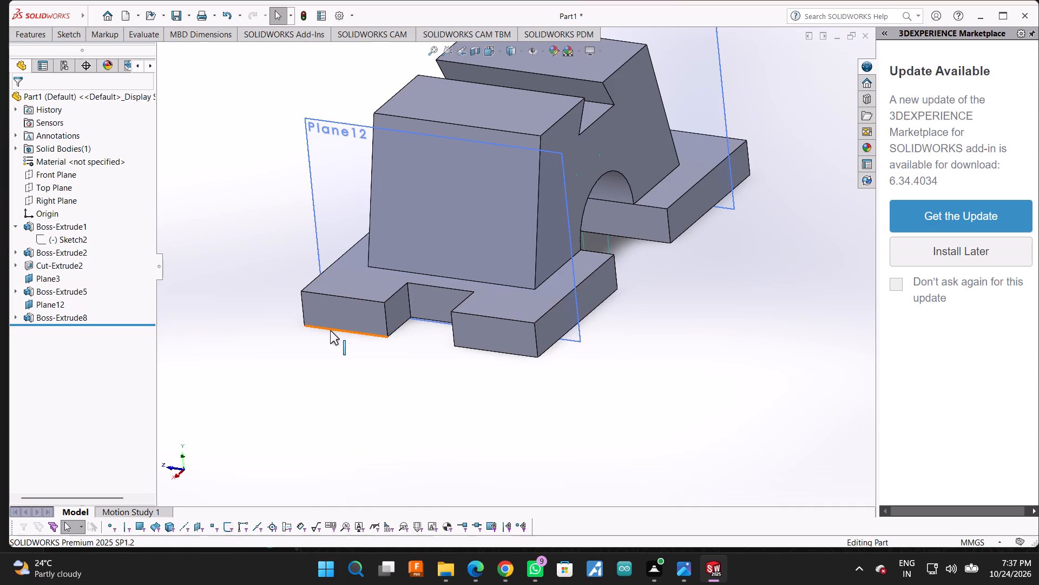
pyautogui.moveTo(315, 345); pyautogui.dragTo(393, 394, button='middle')
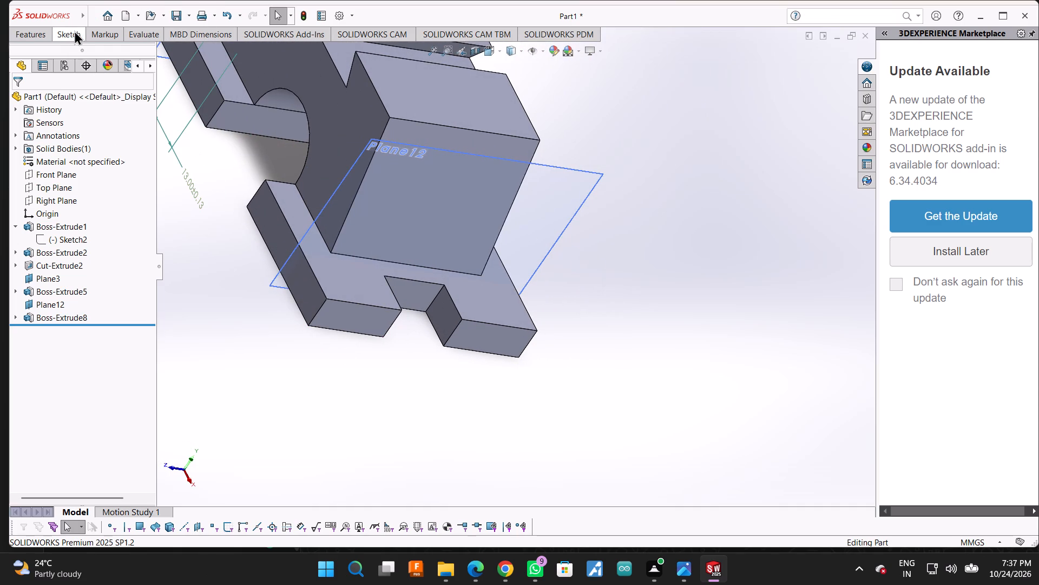
pyautogui.click(74, 30)
pyautogui.click(67, 44)
pyautogui.scroll(-2, 494, 281)
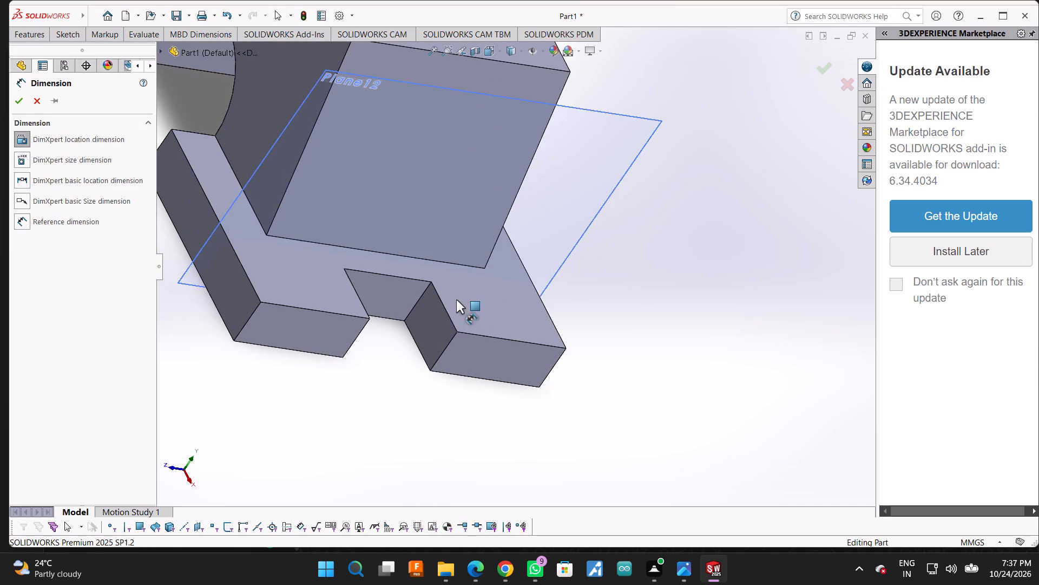
pyautogui.click(444, 304)
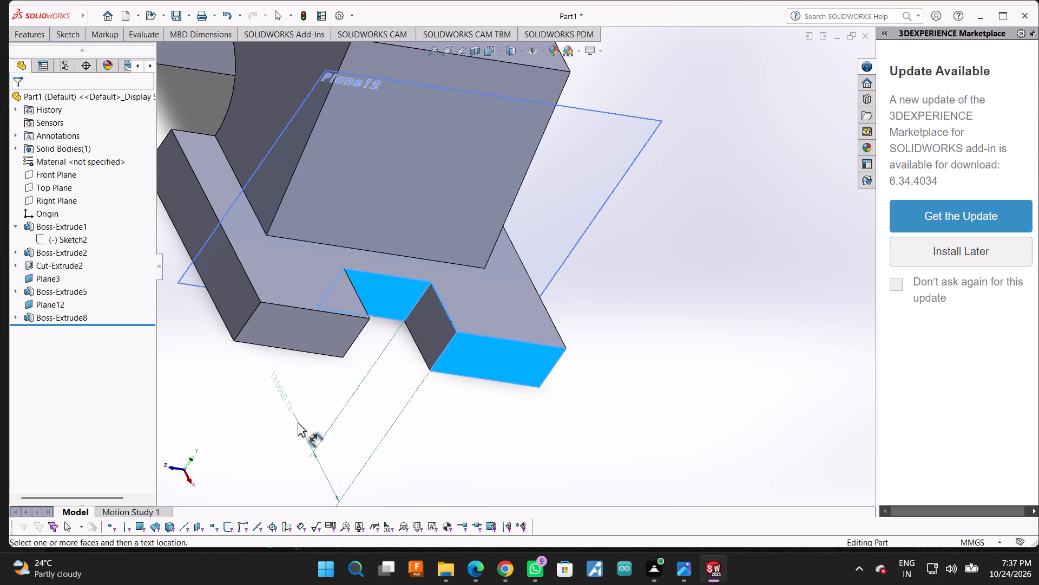
pyautogui.click(300, 432)
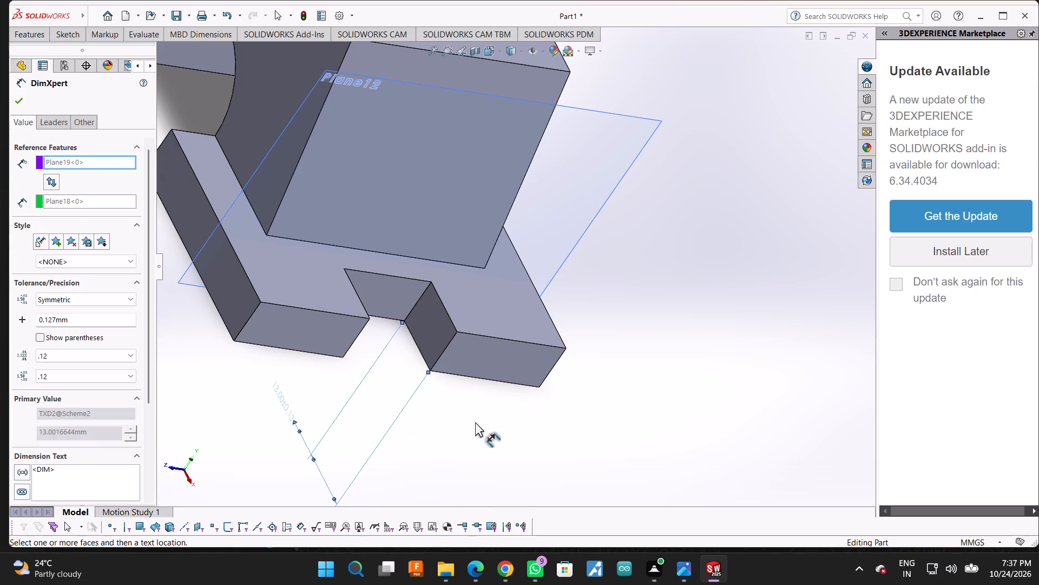
pyautogui.click(691, 368)
# Examine the depth dimensions of both base slots and compare them from several angles.
pyautogui.scroll(1, 372, 456)
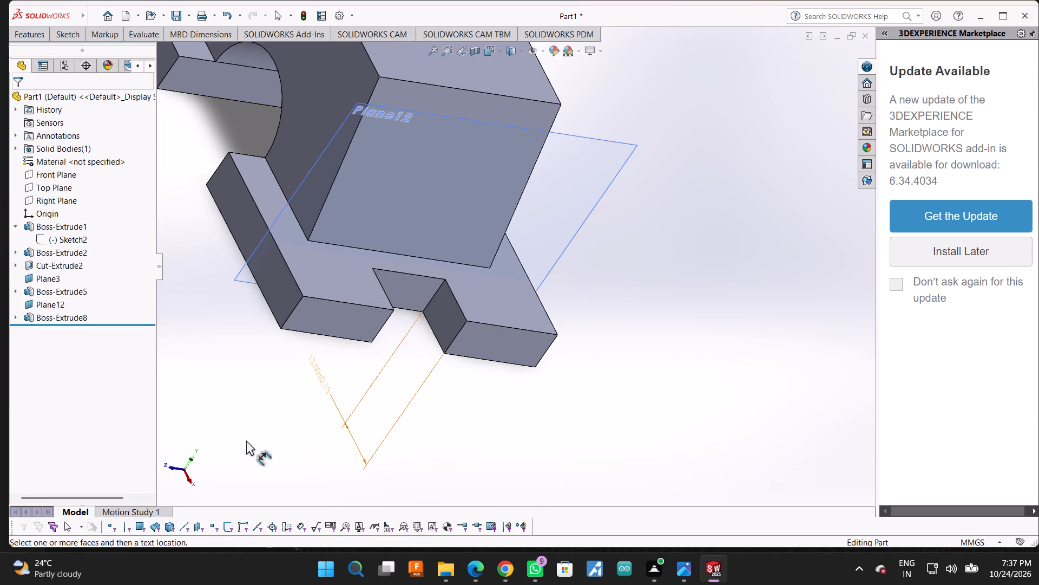
pyautogui.moveTo(258, 430); pyautogui.dragTo(302, 437, button='middle')
pyautogui.scroll(3, 378, 423)
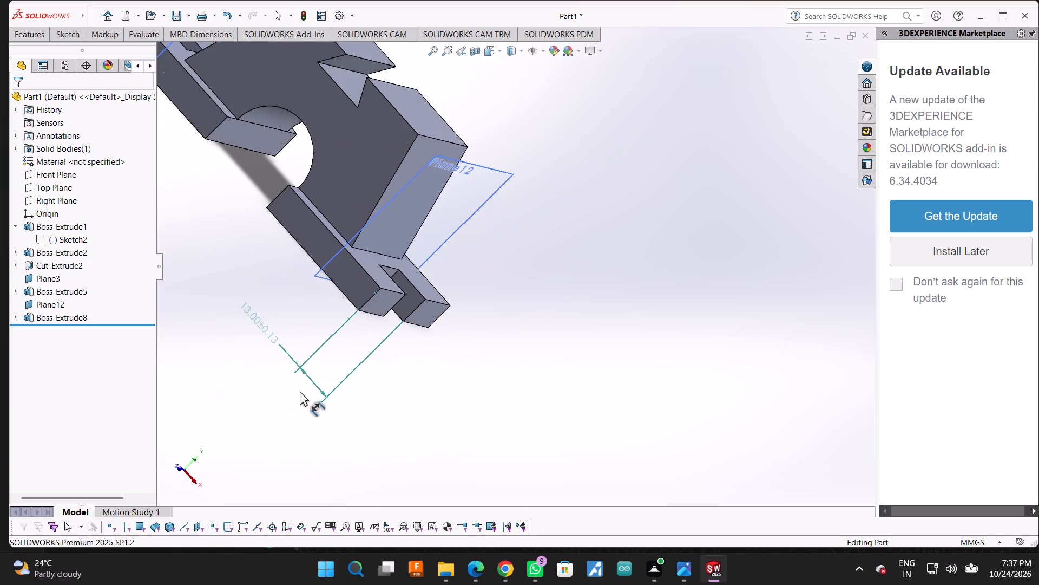
pyautogui.scroll(-2, 303, 361)
pyautogui.scroll(2, 369, 323)
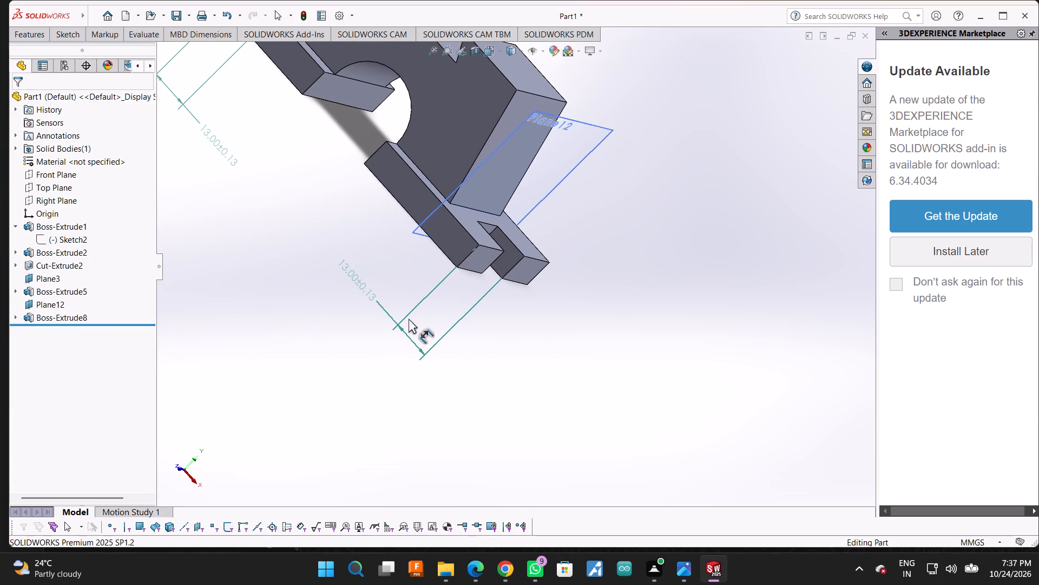
pyautogui.rightClick(416, 310)
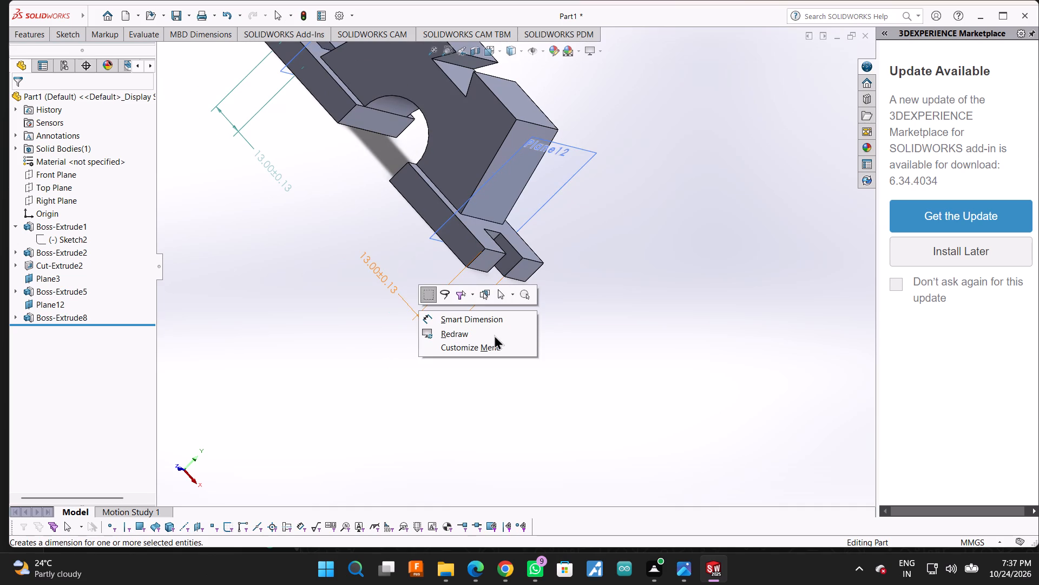
pyautogui.click(582, 328)
pyautogui.scroll(3, 451, 308)
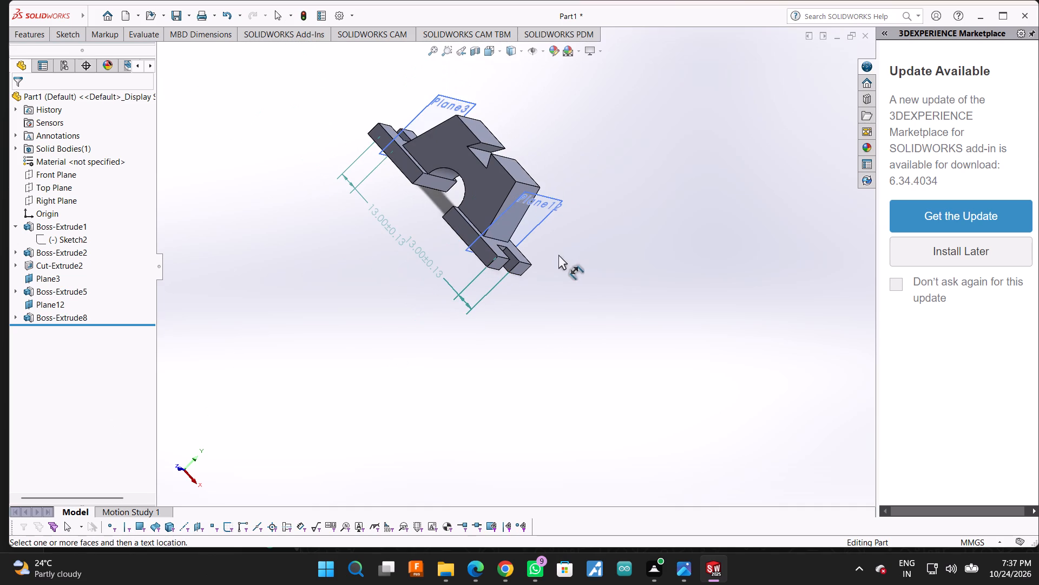
pyautogui.moveTo(569, 255); pyautogui.dragTo(438, 191, button='middle')
pyautogui.middleClick(438, 191)
pyautogui.scroll(-2, 440, 190)
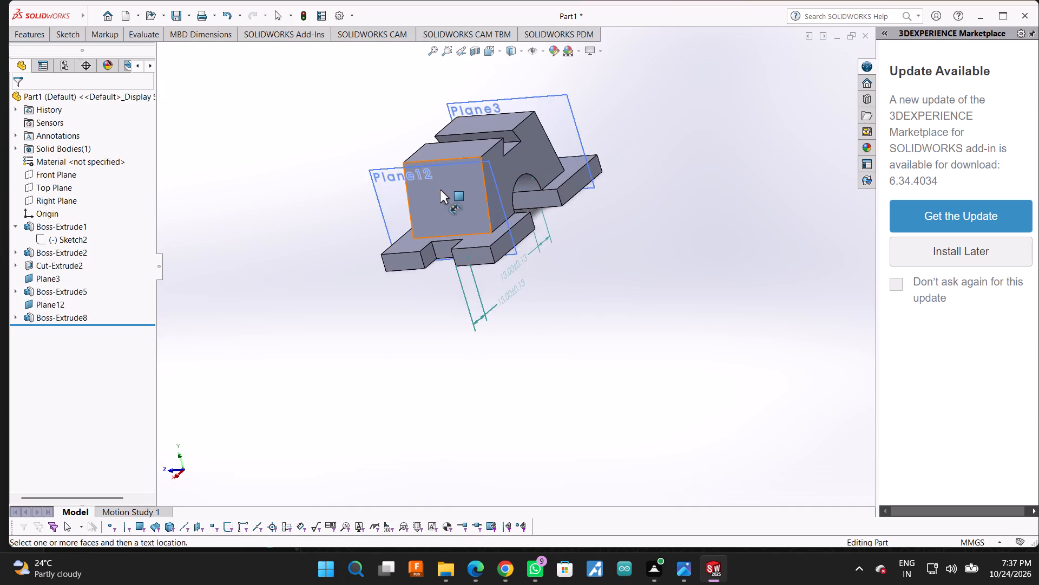
pyautogui.scroll(-3, 440, 190)
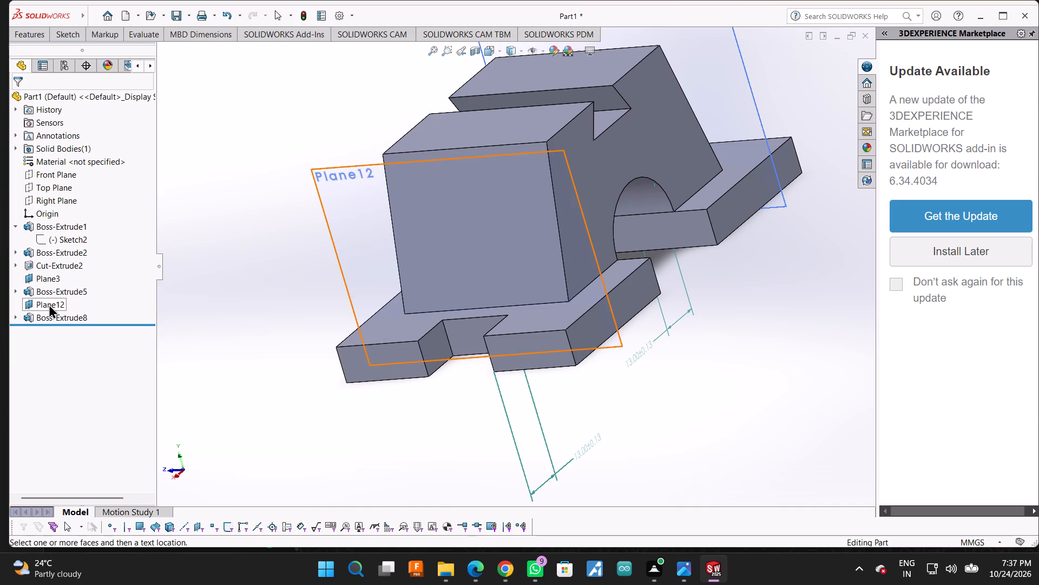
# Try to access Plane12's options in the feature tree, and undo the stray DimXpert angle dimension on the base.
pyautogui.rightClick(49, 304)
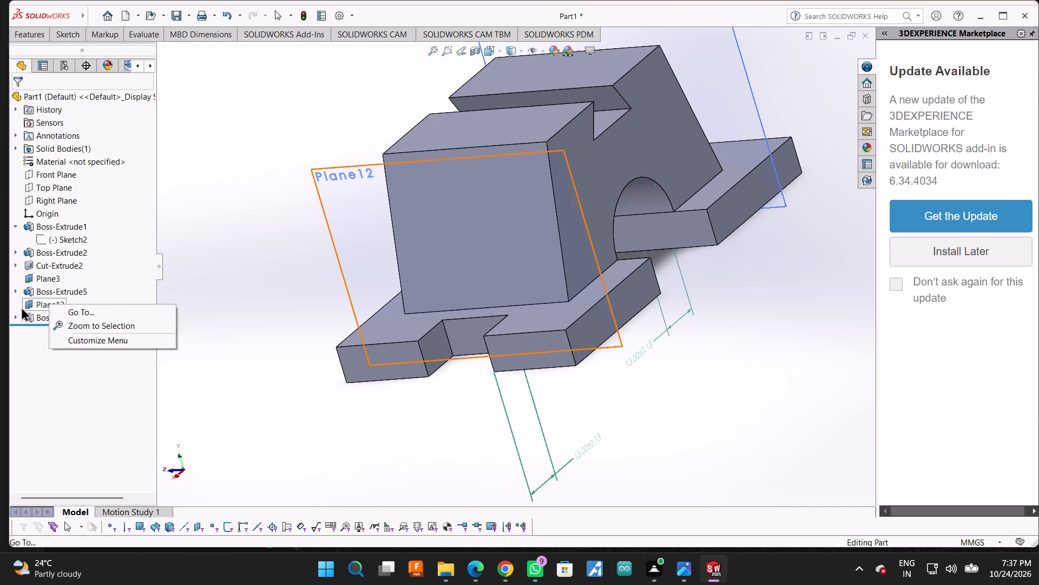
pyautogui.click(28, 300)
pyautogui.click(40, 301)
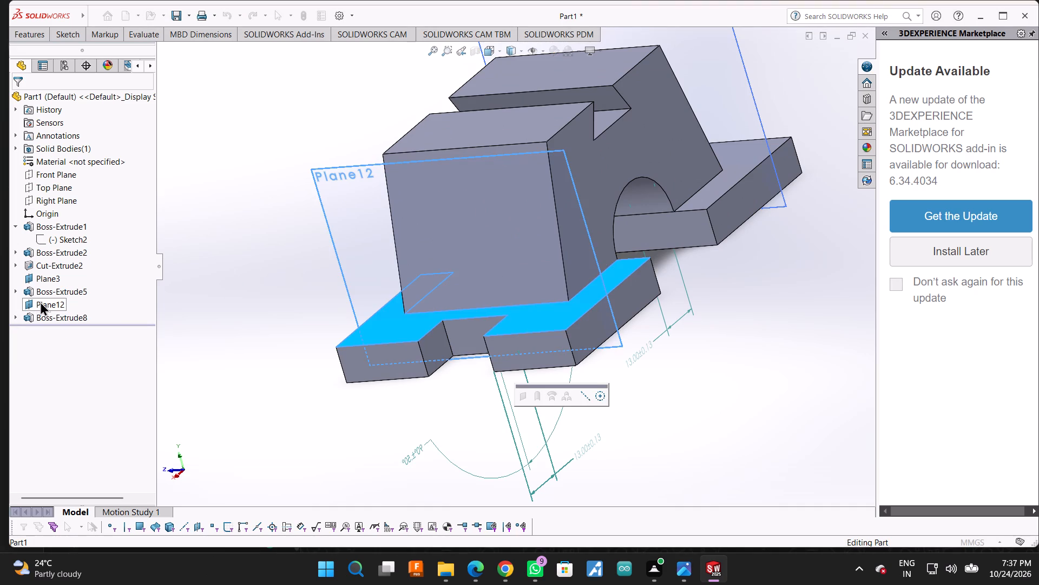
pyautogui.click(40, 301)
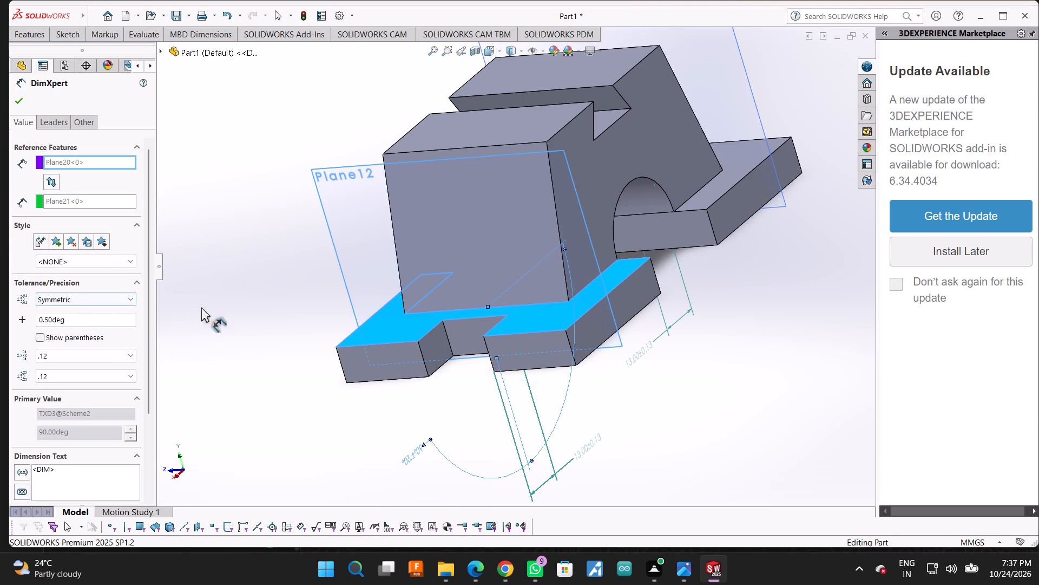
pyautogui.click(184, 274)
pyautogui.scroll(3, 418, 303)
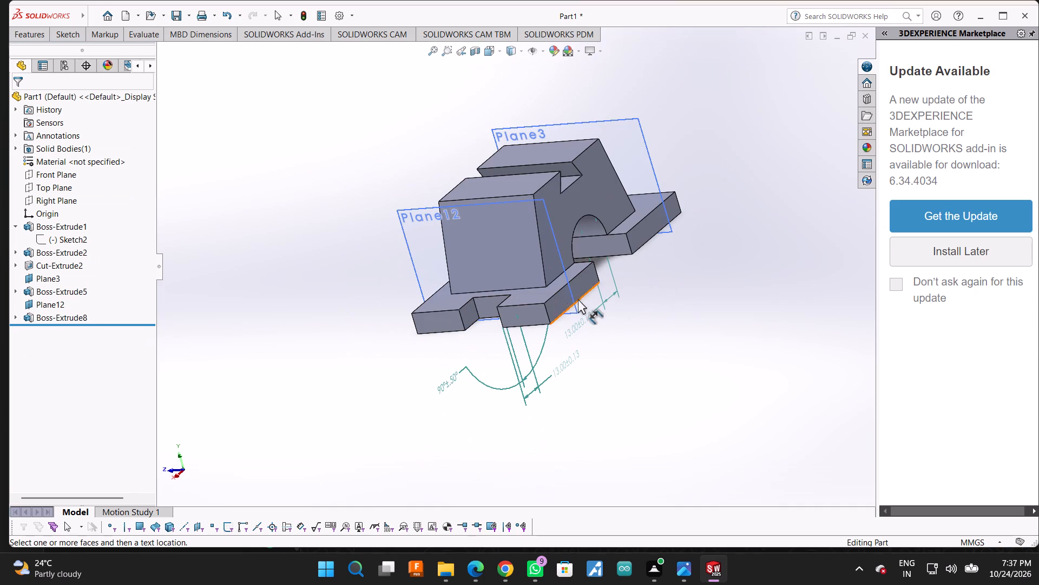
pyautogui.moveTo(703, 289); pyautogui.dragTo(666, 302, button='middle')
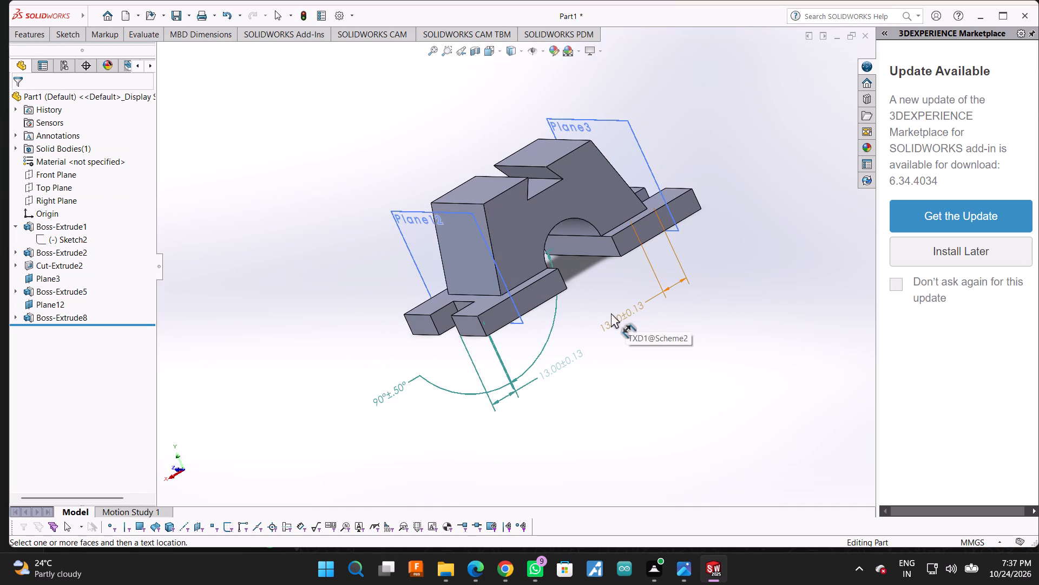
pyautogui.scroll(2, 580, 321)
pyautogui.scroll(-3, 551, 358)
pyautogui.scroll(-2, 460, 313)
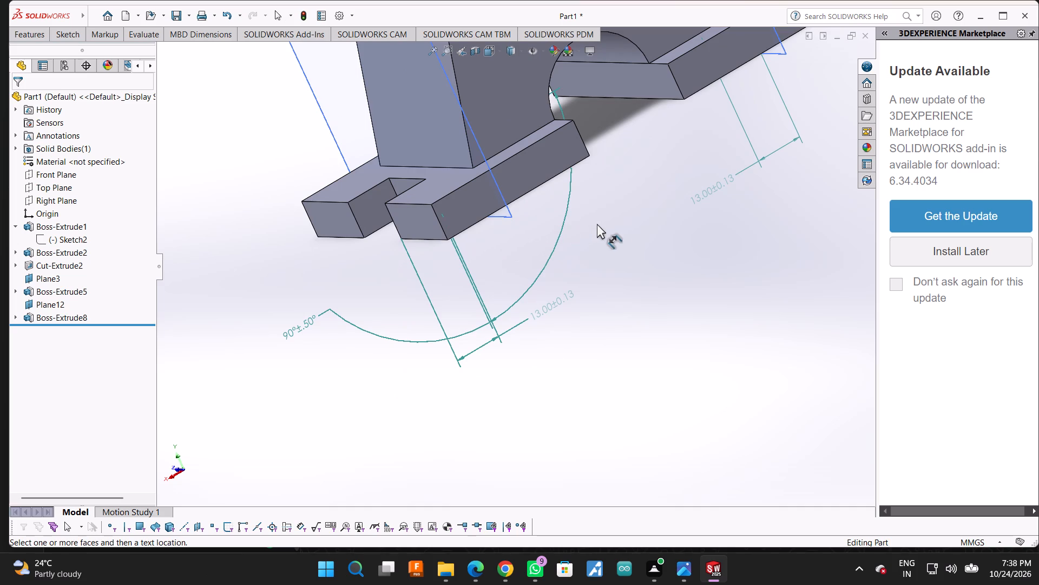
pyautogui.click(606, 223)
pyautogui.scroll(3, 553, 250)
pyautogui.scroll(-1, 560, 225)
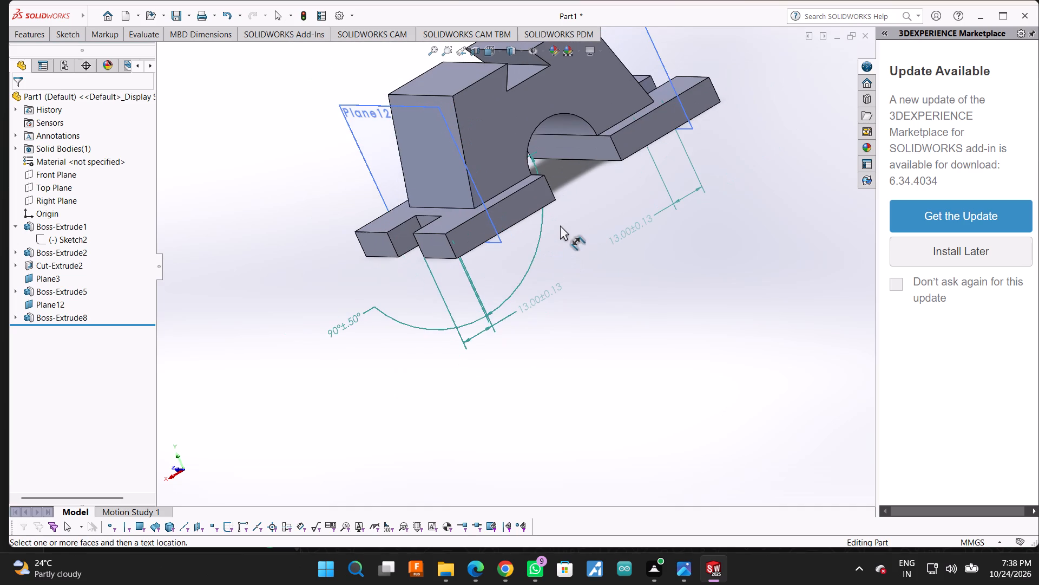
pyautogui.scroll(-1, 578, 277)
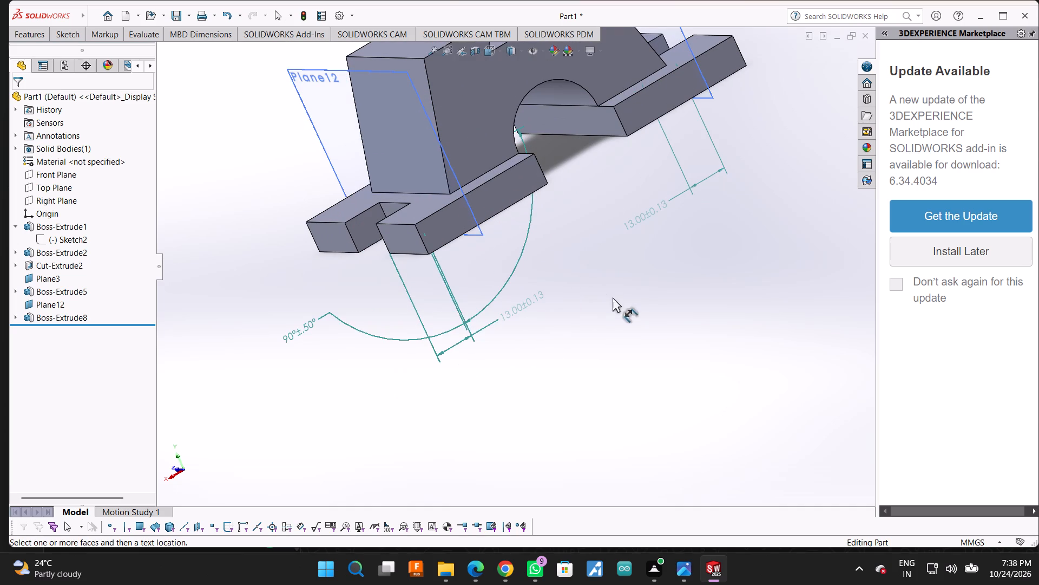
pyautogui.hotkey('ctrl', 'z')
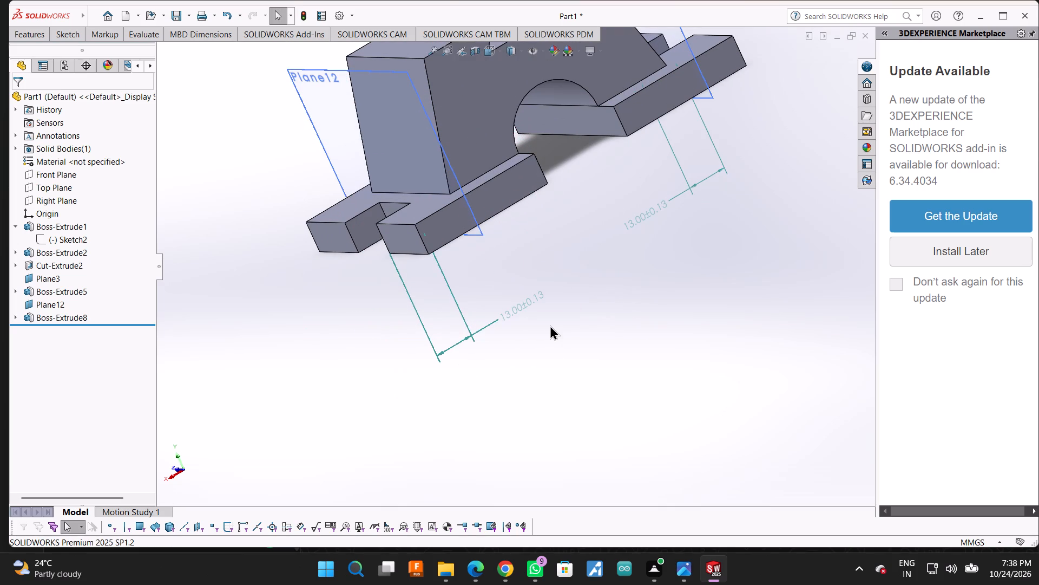
# Hide the DimXpert depth dimensions of both base slots.
pyautogui.rightClick(477, 330)
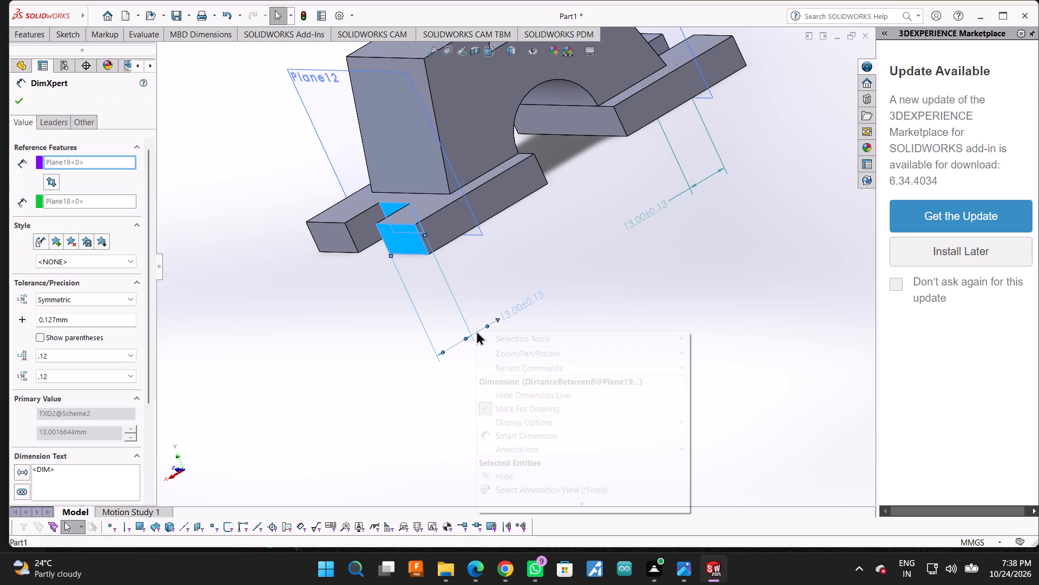
pyautogui.click(523, 470)
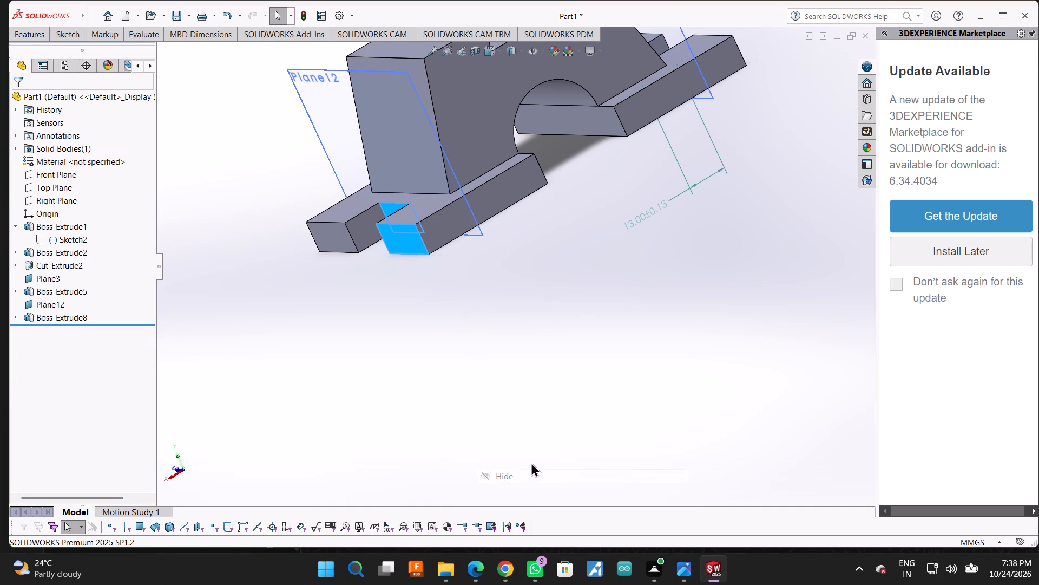
pyautogui.rightClick(688, 178)
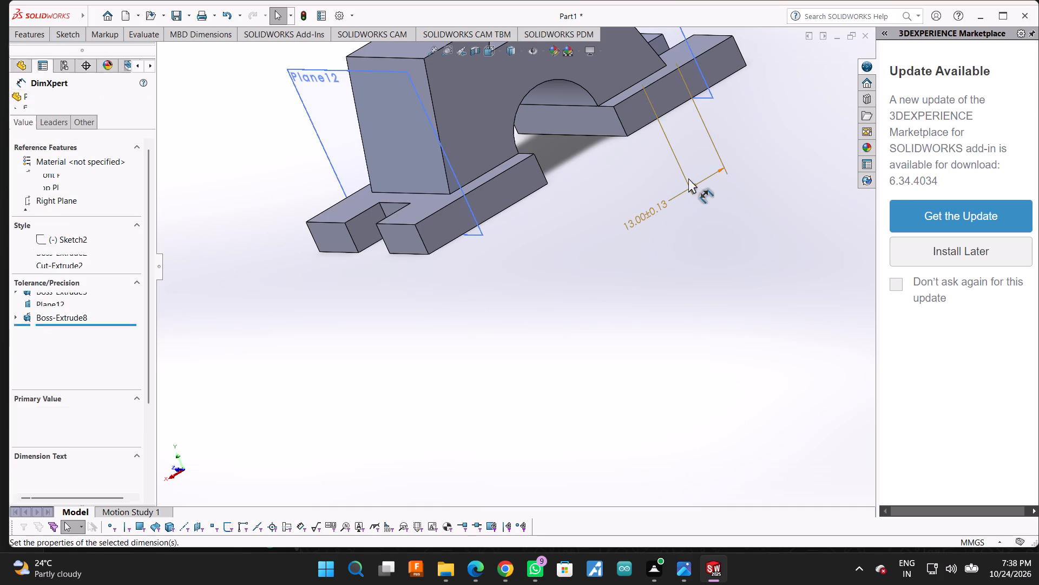
pyautogui.click(713, 316)
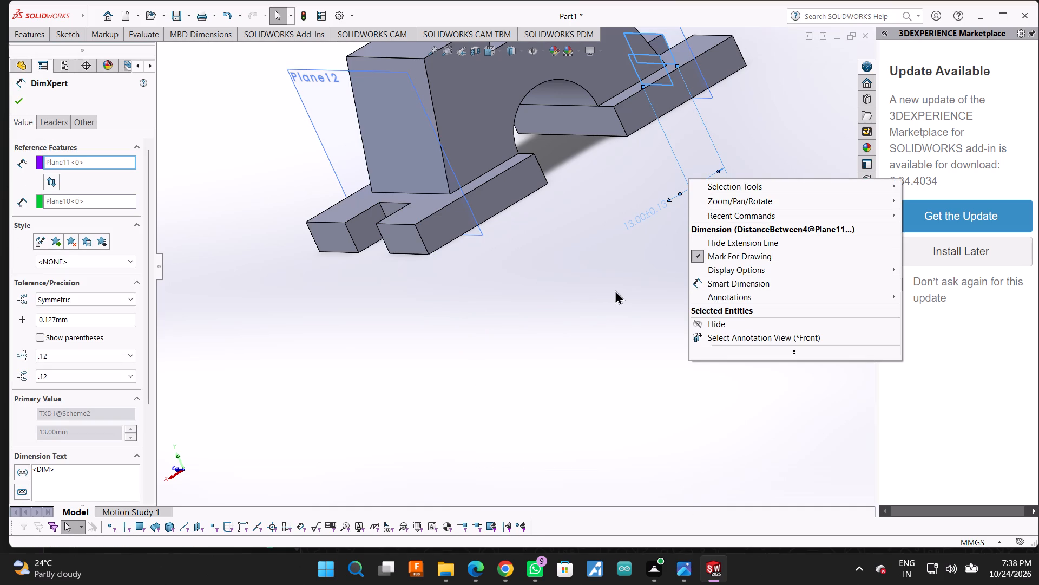
pyautogui.click(714, 322)
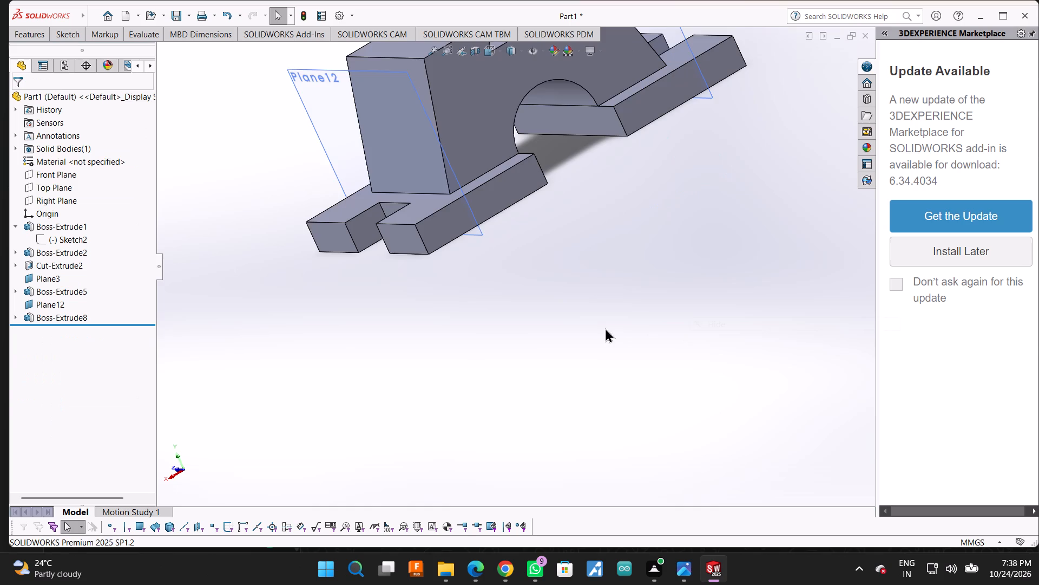
pyautogui.scroll(2, 520, 292)
pyautogui.moveTo(468, 281); pyautogui.dragTo(497, 287, button='middle')
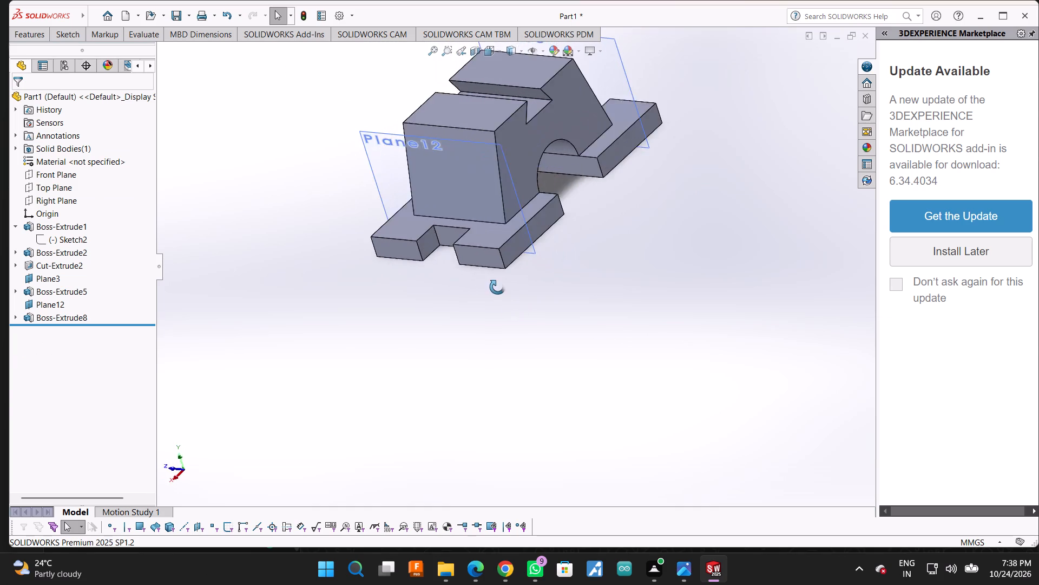
# Check the depth of the base slot on the Plane12 side by previewing a dimension between its inner face and the base's end face.
pyautogui.moveTo(497, 287); pyautogui.dragTo(459, 283, button='middle')
pyautogui.scroll(-5, 463, 171)
pyautogui.scroll(3, 524, 138)
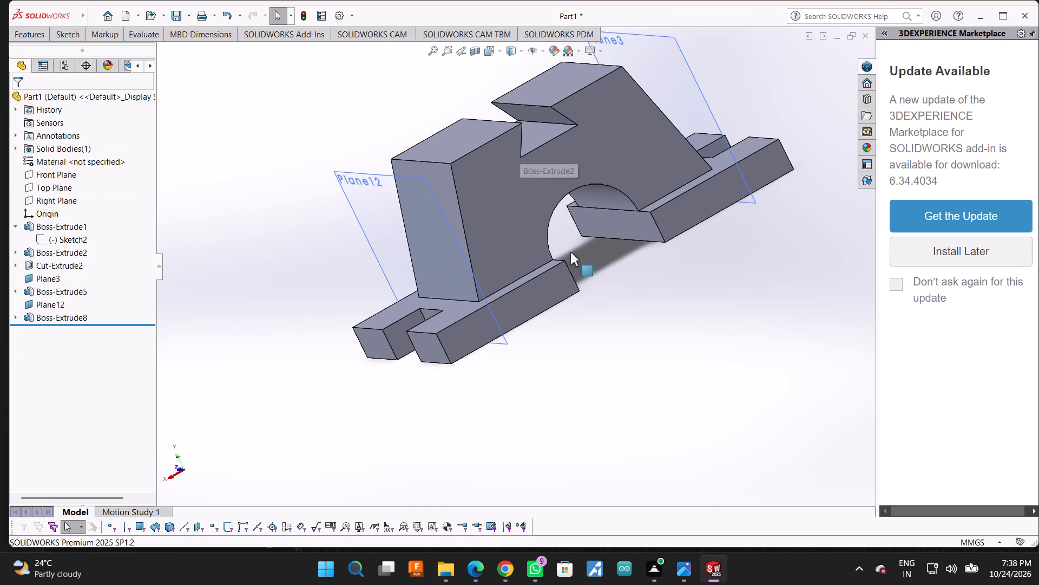
pyautogui.moveTo(581, 294); pyautogui.dragTo(612, 242, button='middle')
pyautogui.moveTo(659, 241); pyautogui.dragTo(655, 285, button='middle')
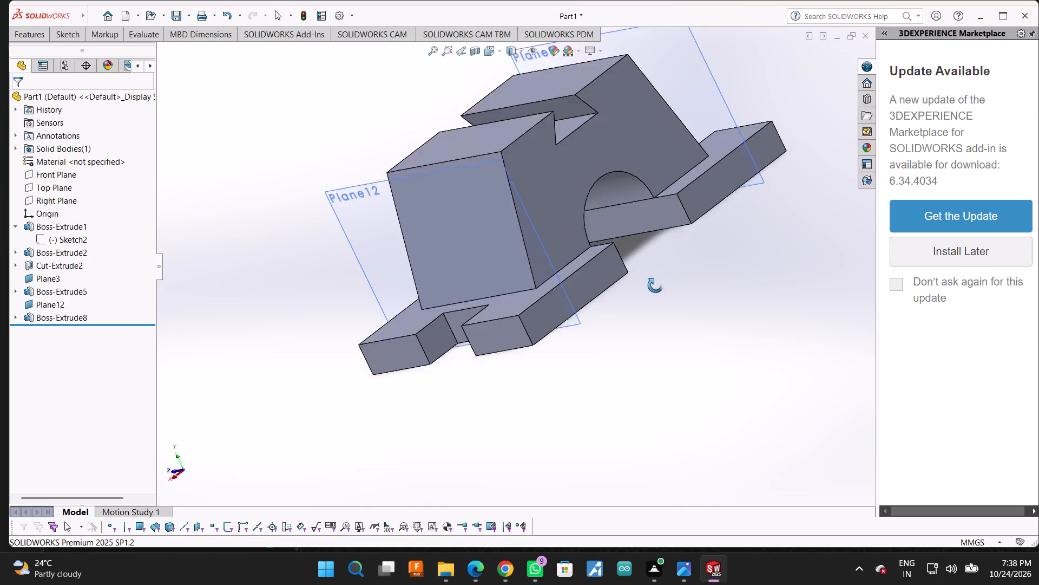
pyautogui.moveTo(655, 285); pyautogui.dragTo(733, 344, button='middle')
pyautogui.click(57, 30)
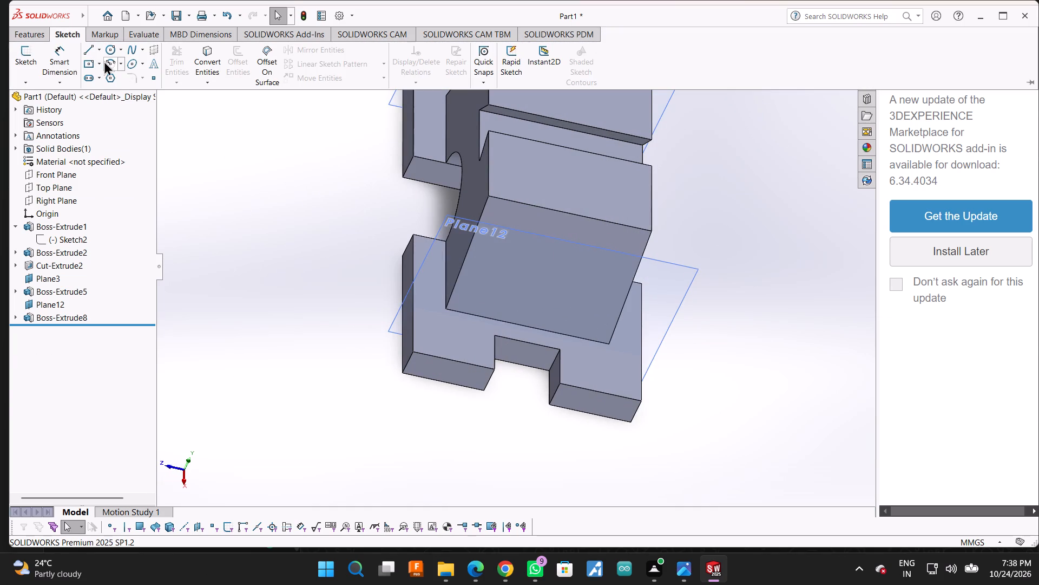
pyautogui.click(67, 51)
pyautogui.scroll(-1, 489, 342)
pyautogui.click(575, 361)
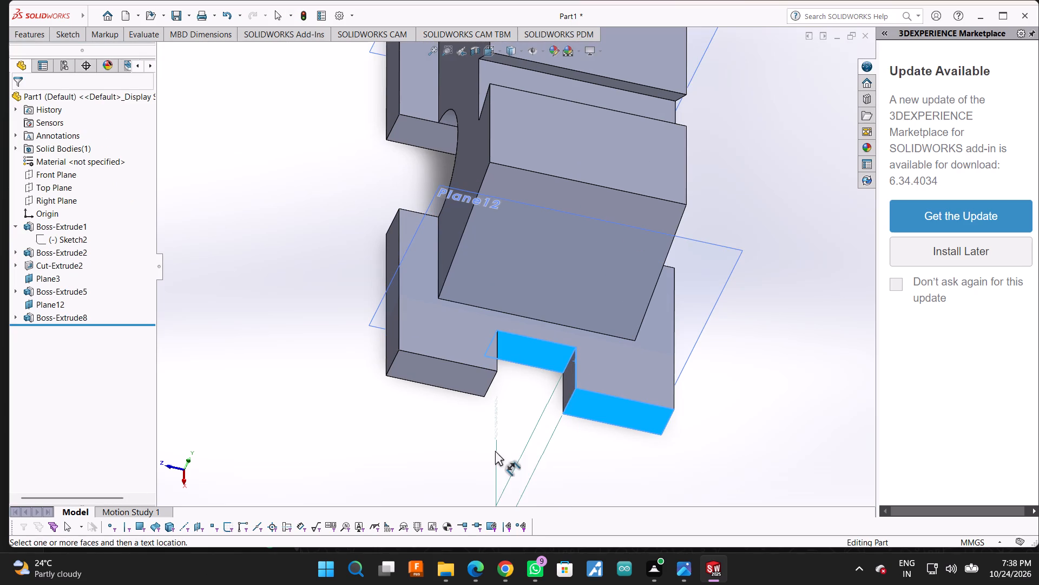
pyautogui.moveTo(495, 451); pyautogui.dragTo(540, 450, button='middle')
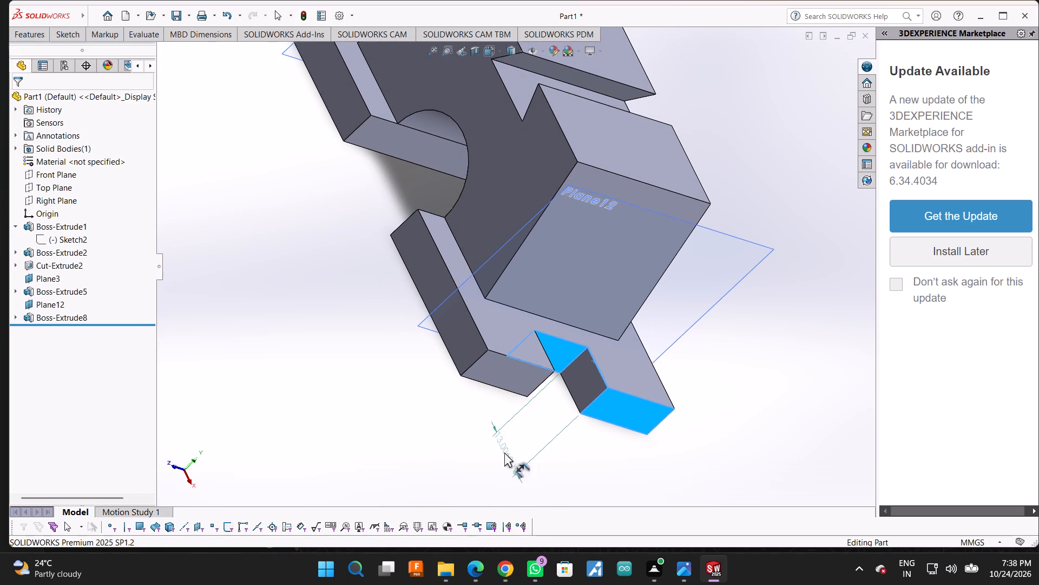
pyautogui.press('Escape')
# Check the length of the side edge of the base slot on the Plane3 side.
pyautogui.scroll(4, 469, 419)
pyautogui.scroll(-2, 396, 190)
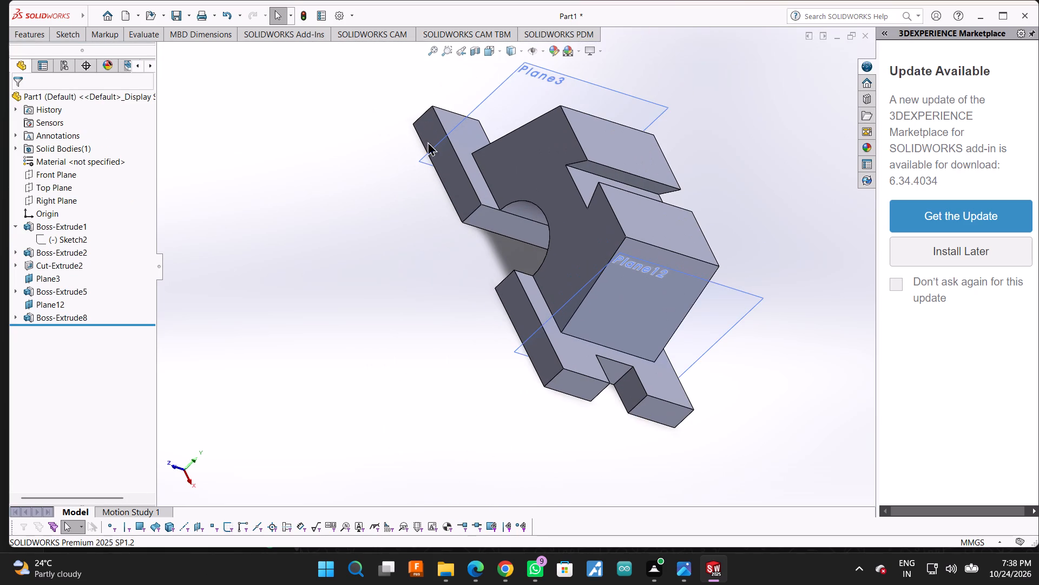
pyautogui.moveTo(363, 135); pyautogui.dragTo(391, 268, button='middle')
pyautogui.scroll(-3, 418, 194)
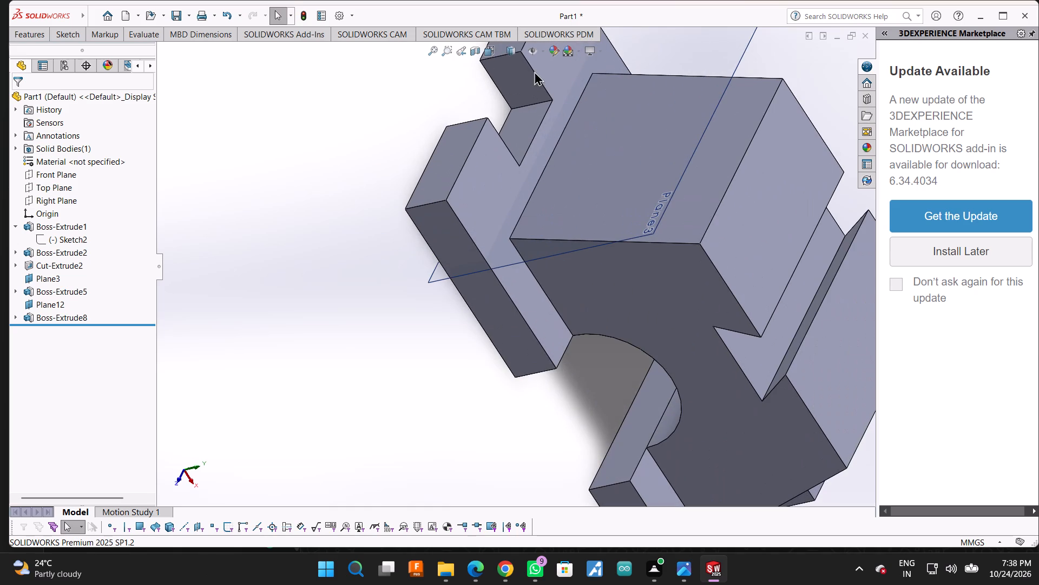
pyautogui.click(538, 76)
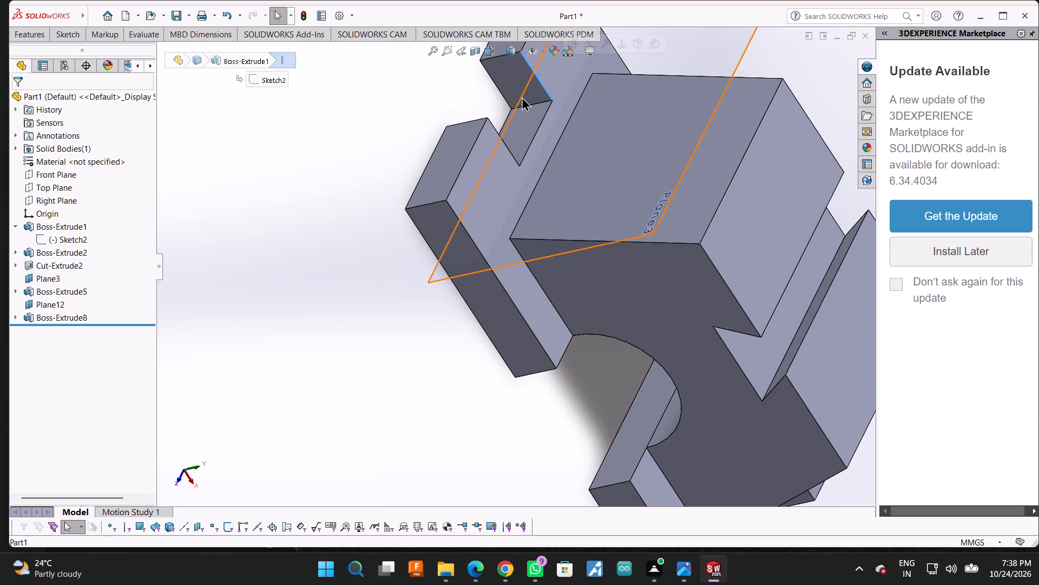
pyautogui.scroll(4, 407, 231)
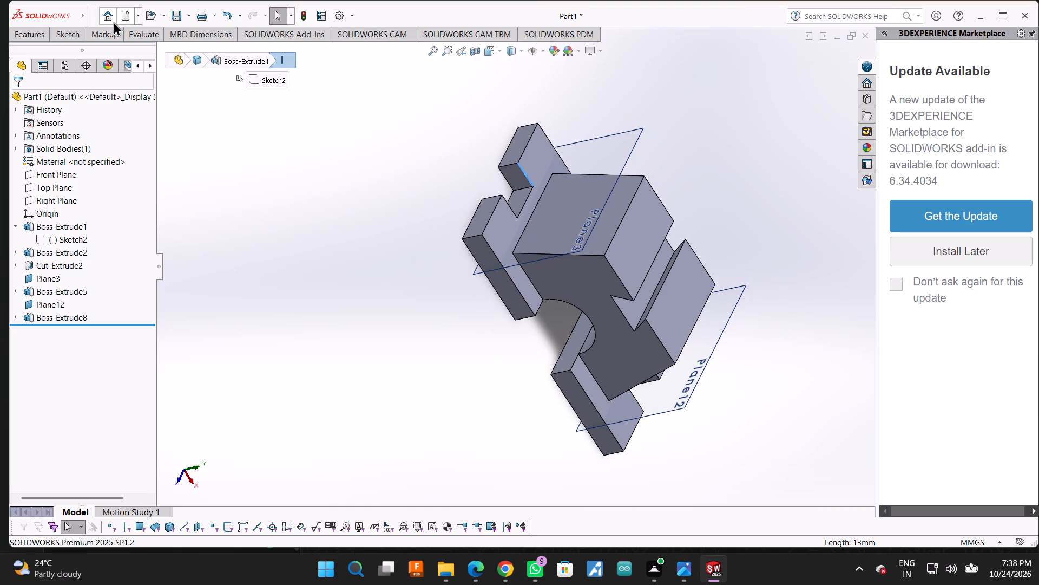
pyautogui.click(290, 131)
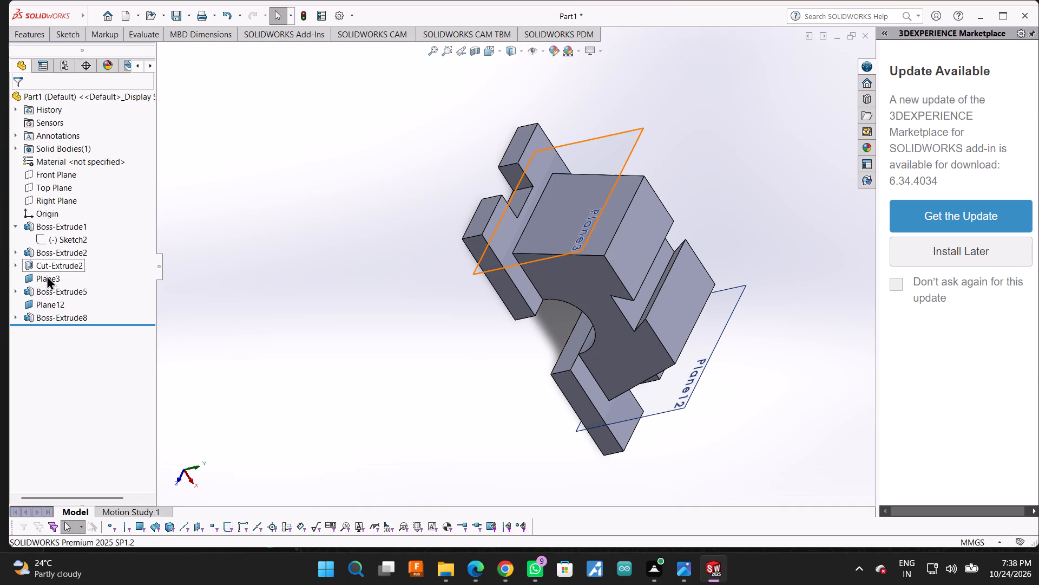
# Hide reference planes Plane3 and Plane12.
pyautogui.click(47, 275)
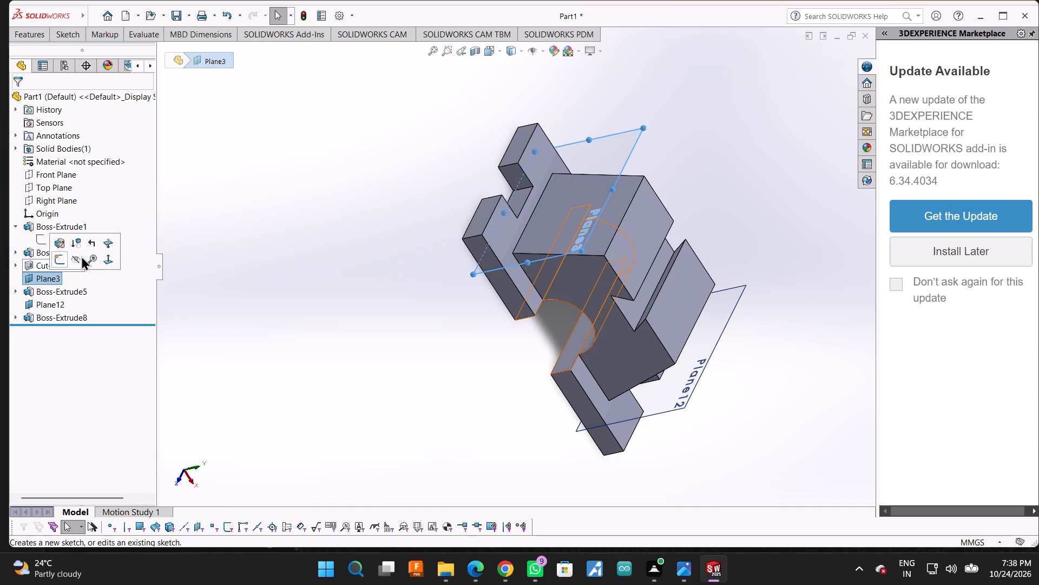
pyautogui.click(77, 256)
pyautogui.click(67, 303)
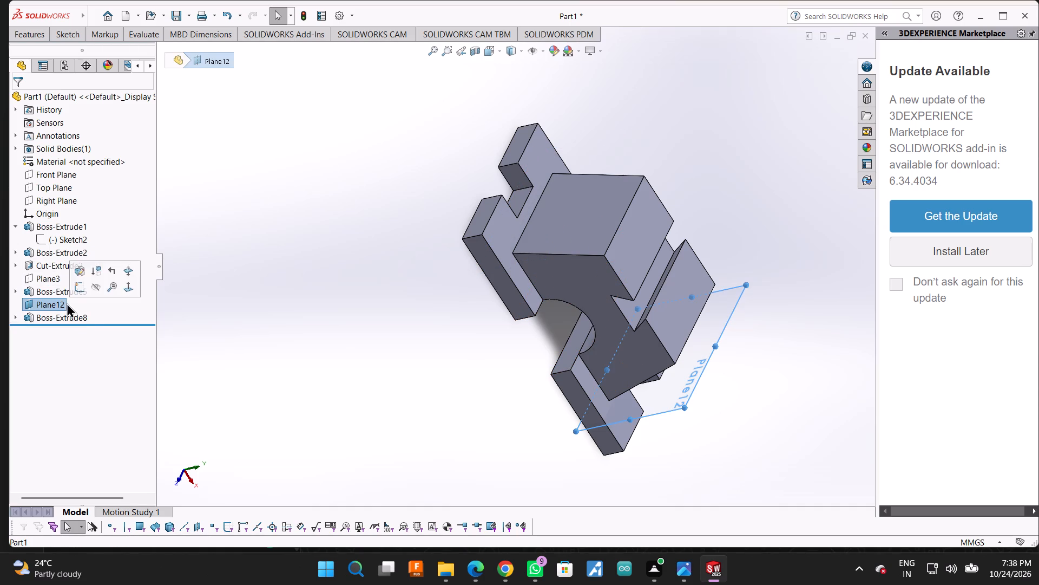
pyautogui.click(92, 290)
# Examine the whole block from several angles, including a front view oriented normal to the Origin.
pyautogui.scroll(3, 260, 346)
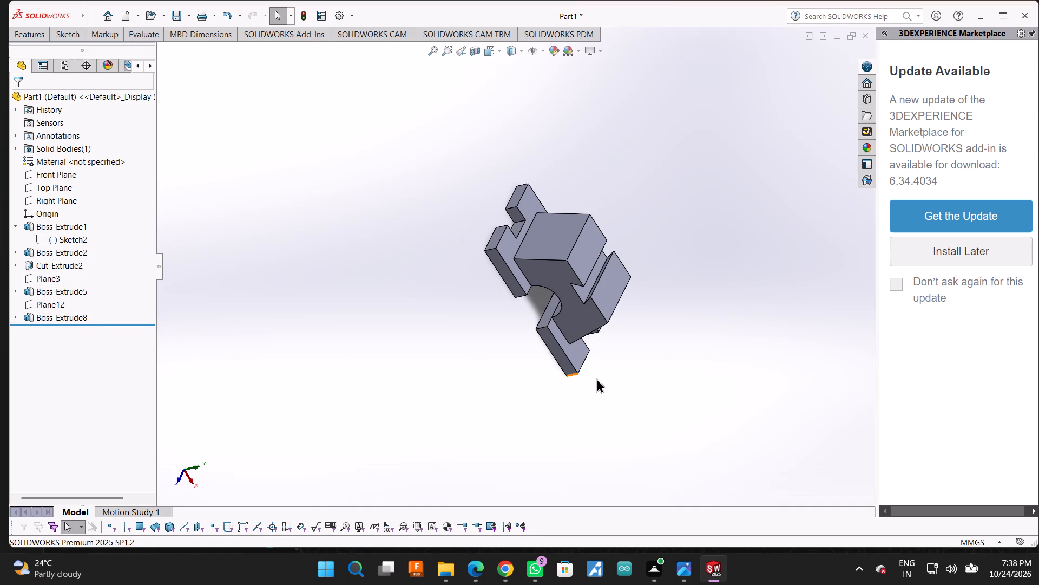
pyautogui.moveTo(607, 377); pyautogui.dragTo(471, 265, button='middle')
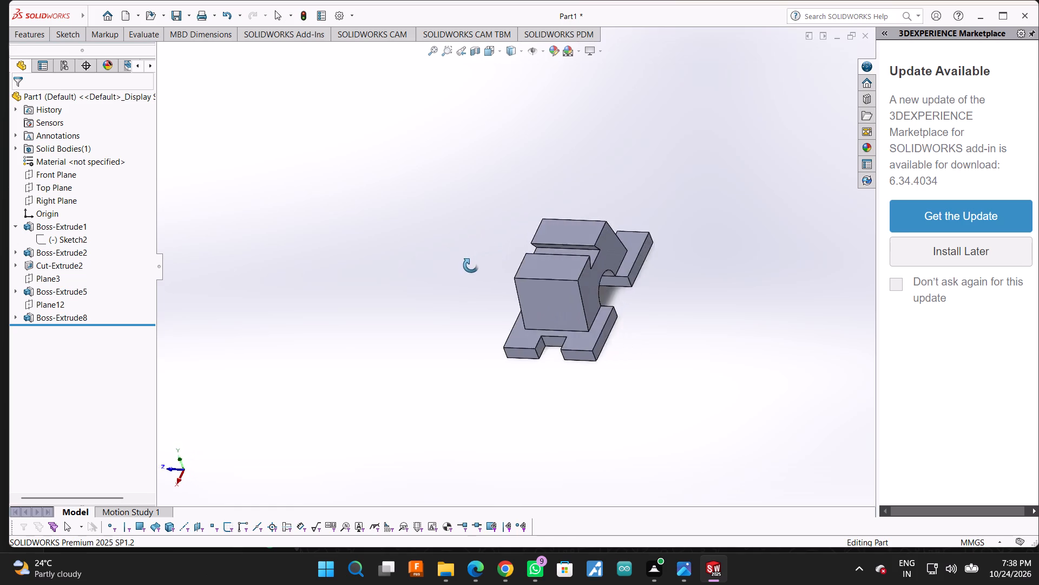
pyautogui.moveTo(471, 265); pyautogui.dragTo(580, 295, button='middle')
pyautogui.moveTo(583, 292); pyautogui.dragTo(572, 230, button='middle')
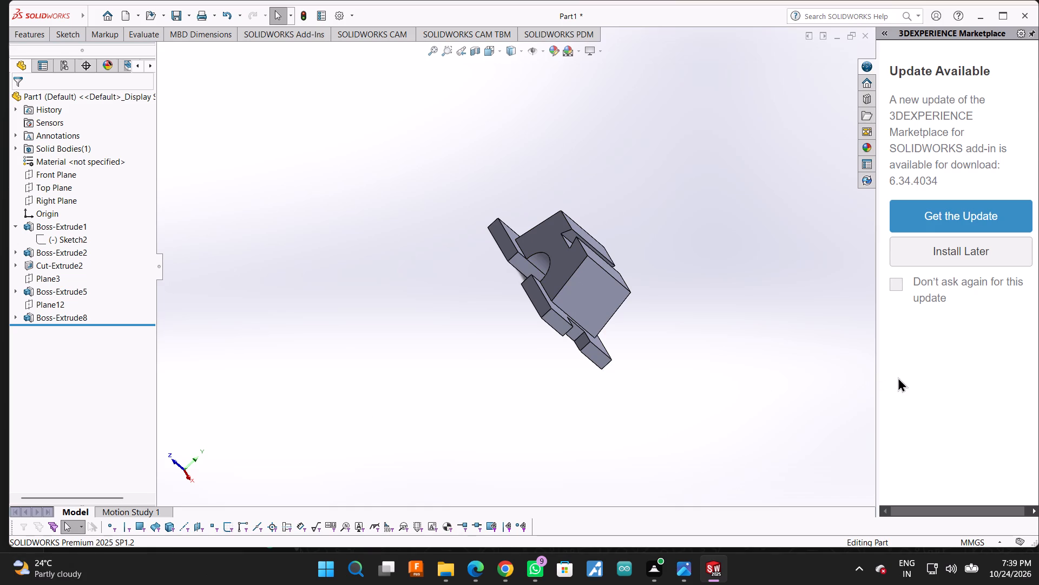
pyautogui.moveTo(877, 373); pyautogui.dragTo(1038, 340)
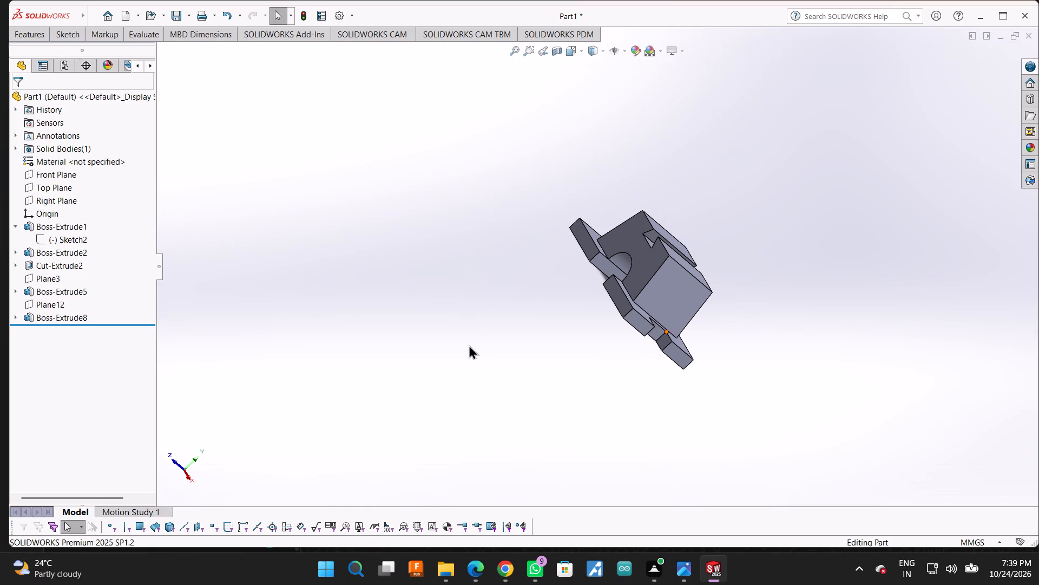
pyautogui.scroll(2, 468, 344)
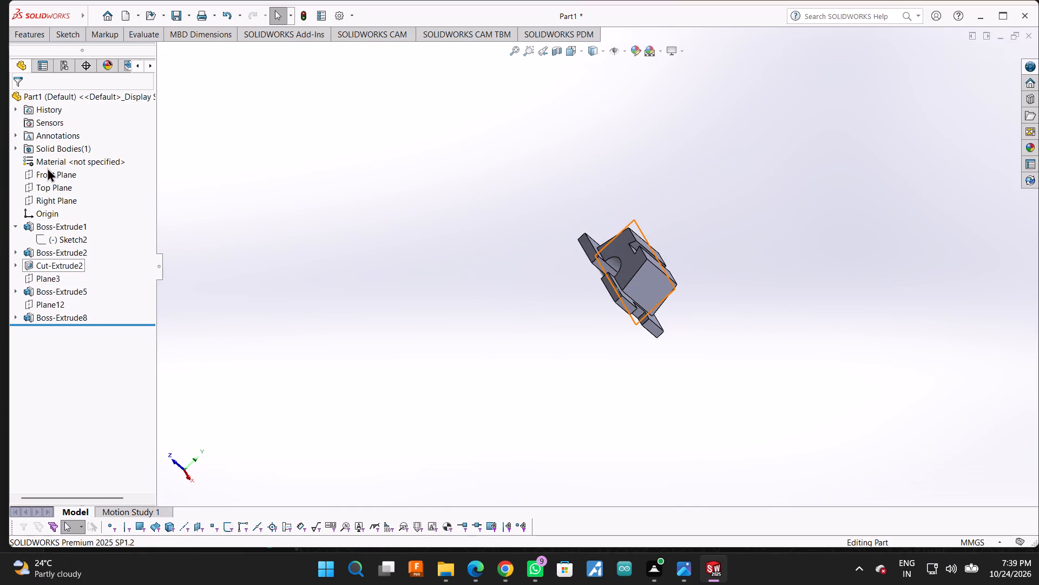
pyautogui.click(49, 207)
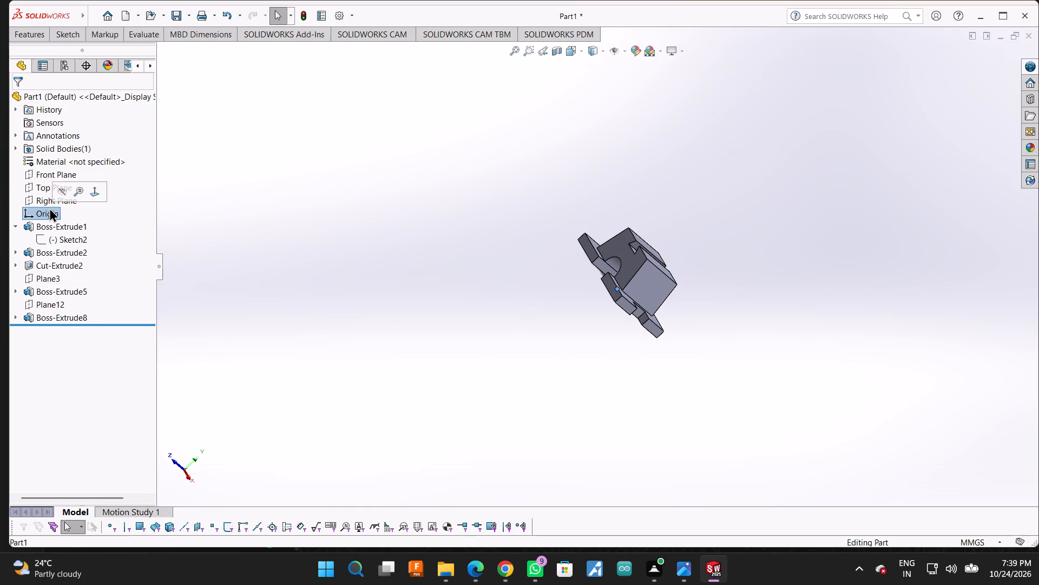
pyautogui.click(100, 192)
pyautogui.scroll(2, 344, 317)
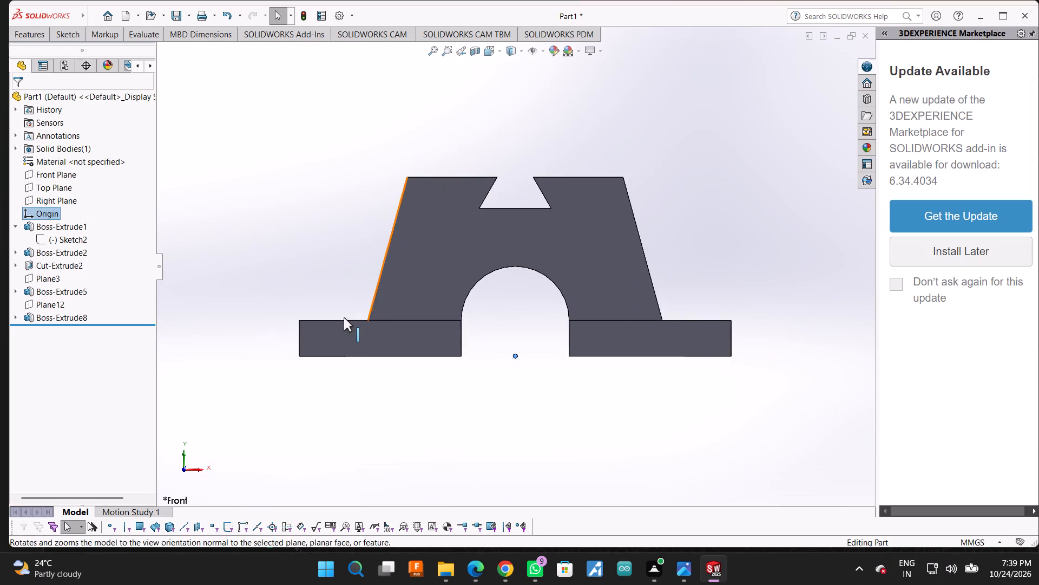
pyautogui.moveTo(718, 231); pyautogui.dragTo(693, 272, button='middle')
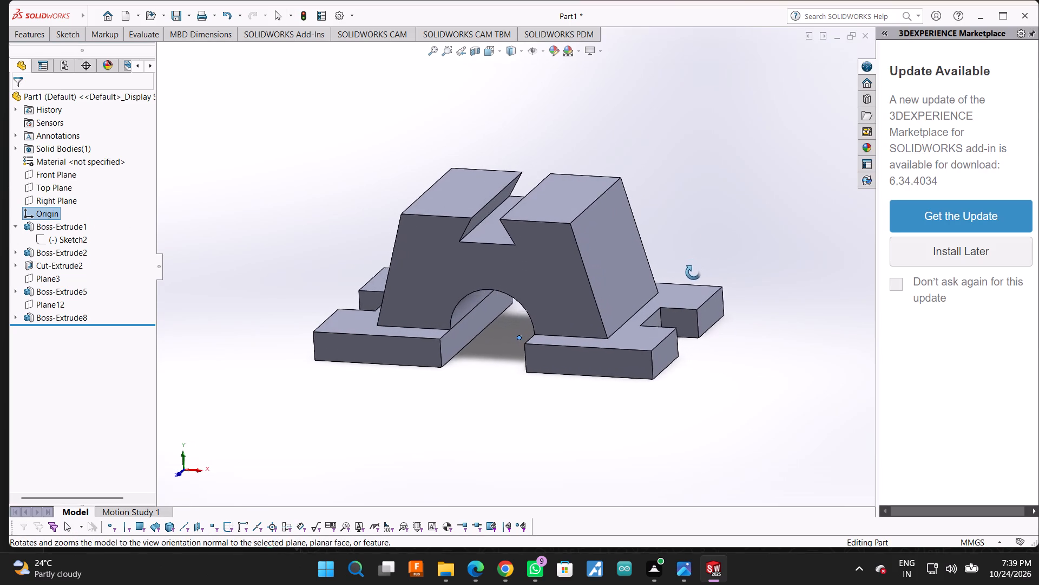
pyautogui.moveTo(693, 272); pyautogui.dragTo(702, 268, button='middle')
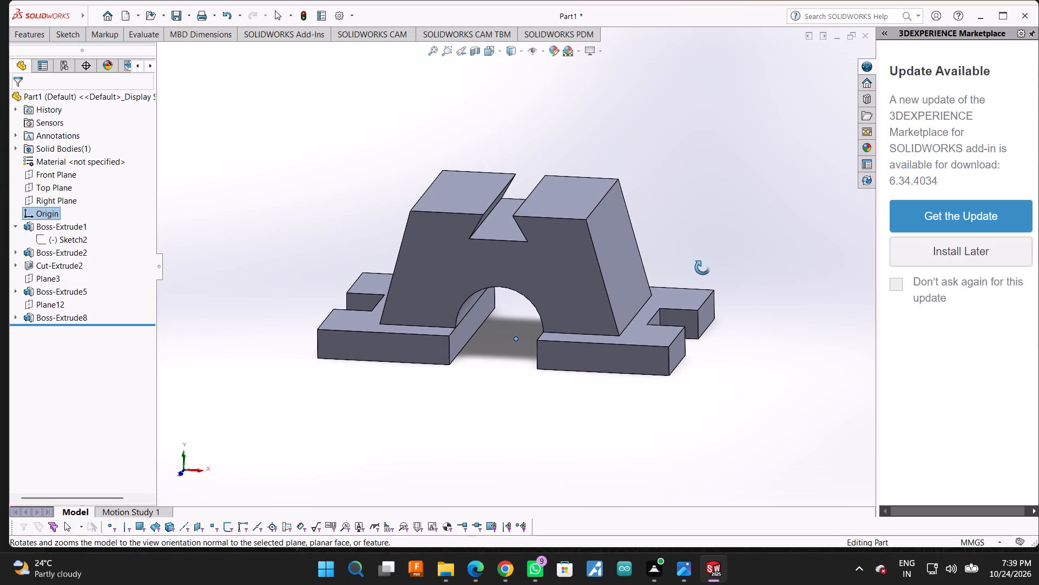
pyautogui.moveTo(702, 268); pyautogui.dragTo(701, 268, button='middle')
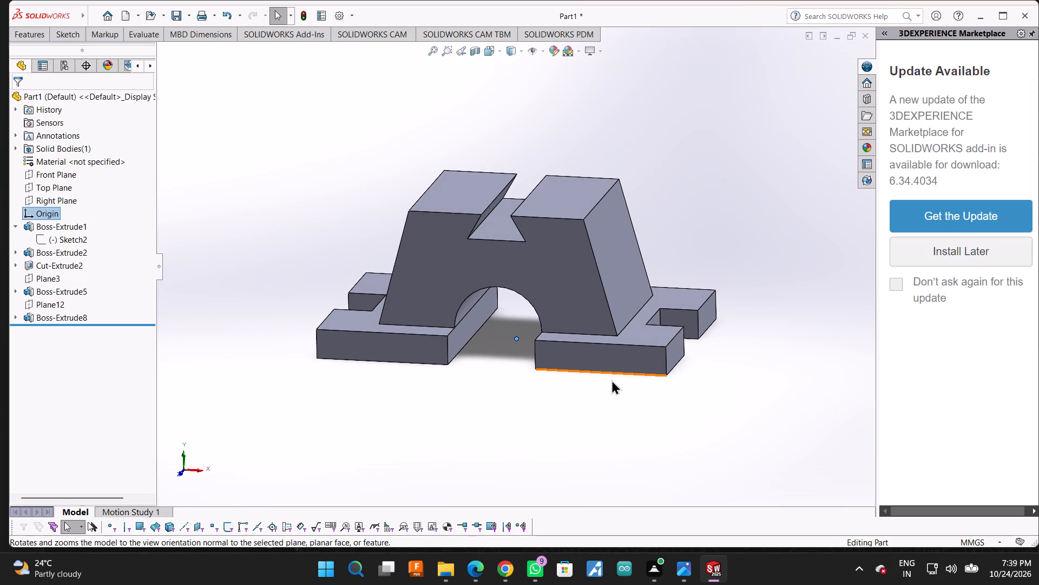
pyautogui.scroll(2, 611, 375)
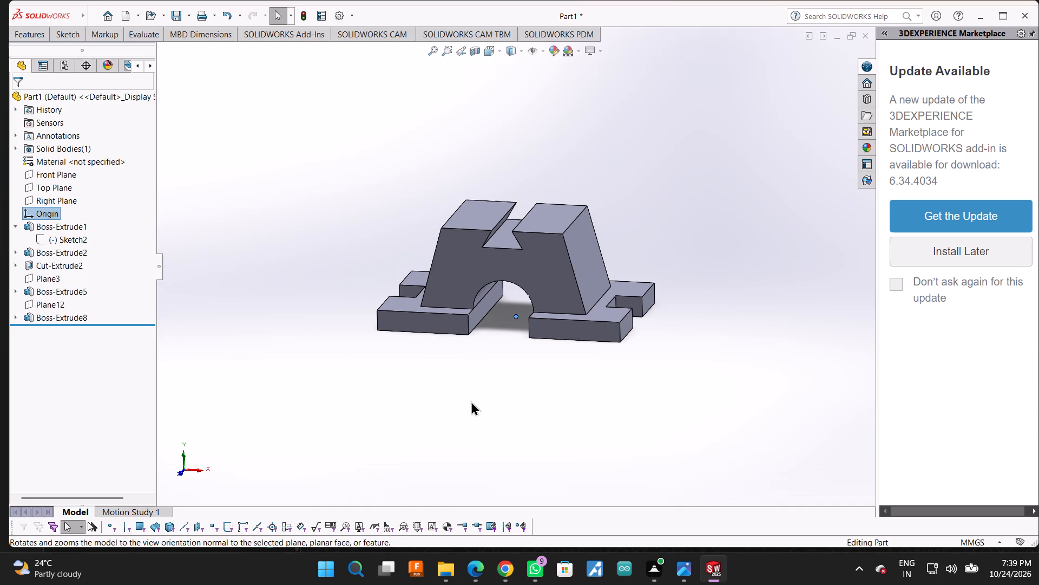
# Set the block to the isometric view and collapse the 3DEXPERIENCE Marketplace pane to enlarge the modelling area.
pyautogui.press('space')
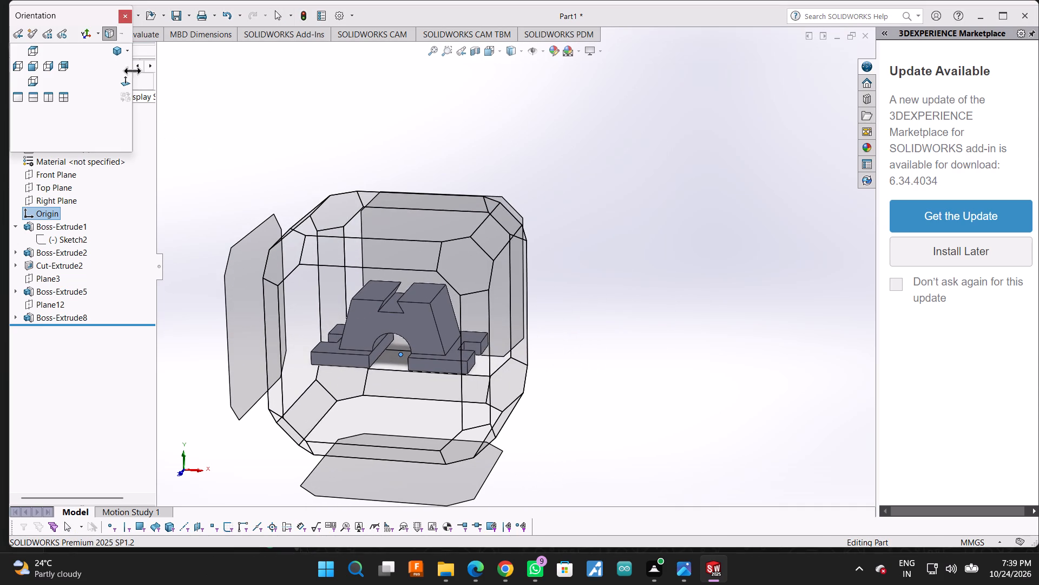
pyautogui.click(116, 47)
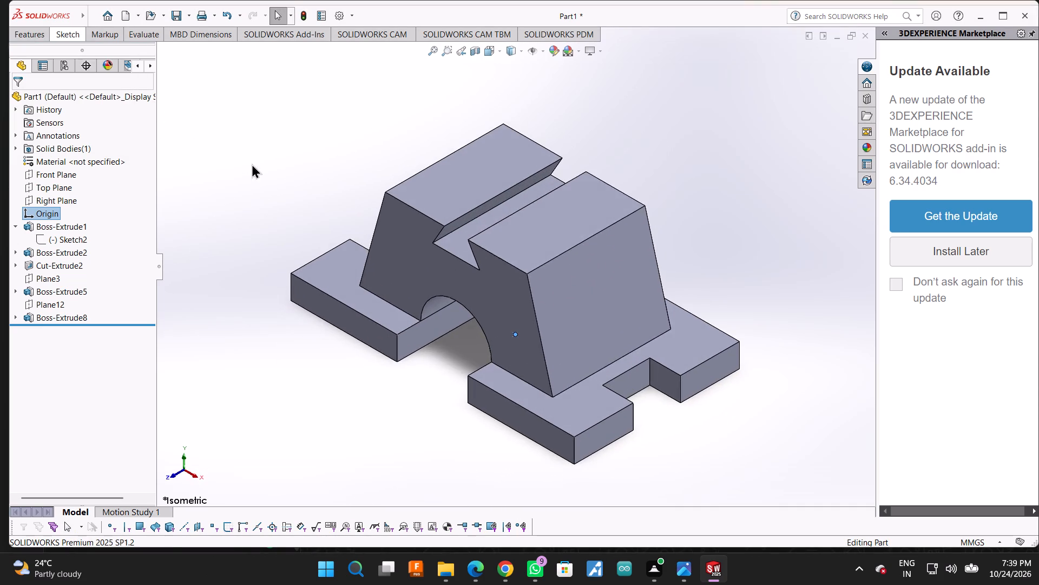
pyautogui.scroll(3, 682, 285)
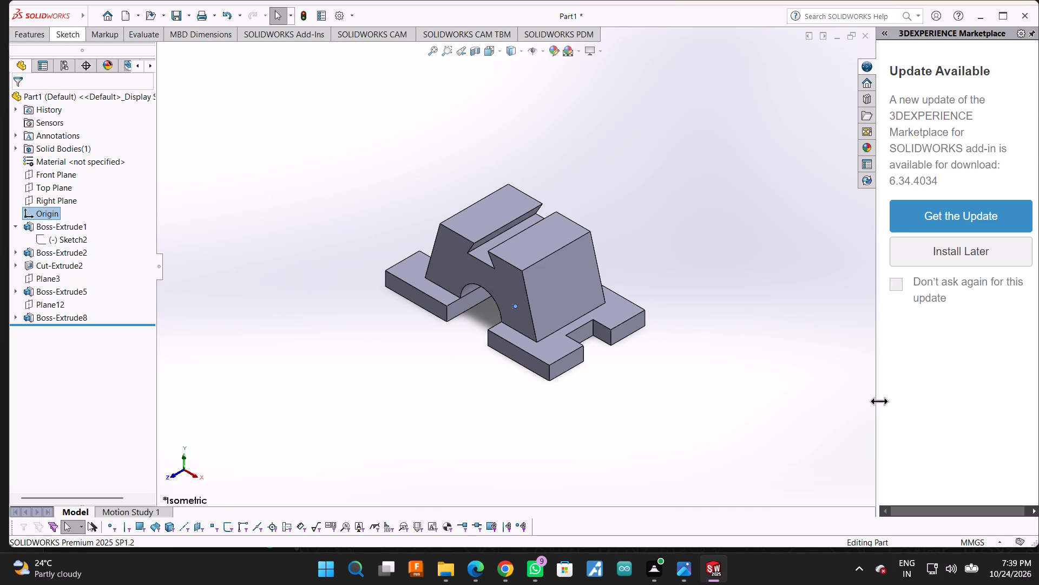
pyautogui.moveTo(879, 401); pyautogui.dragTo(1037, 393)
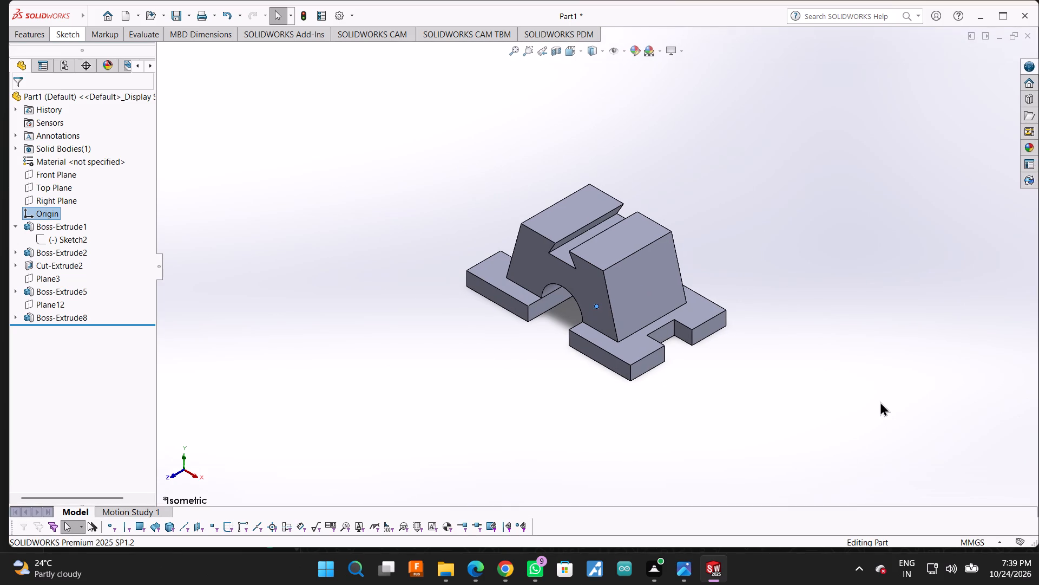
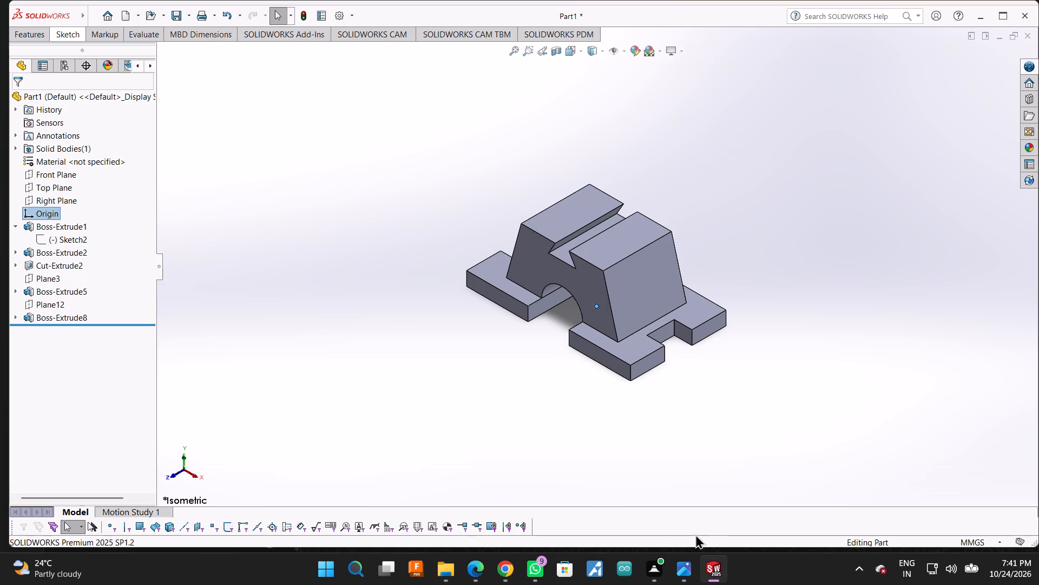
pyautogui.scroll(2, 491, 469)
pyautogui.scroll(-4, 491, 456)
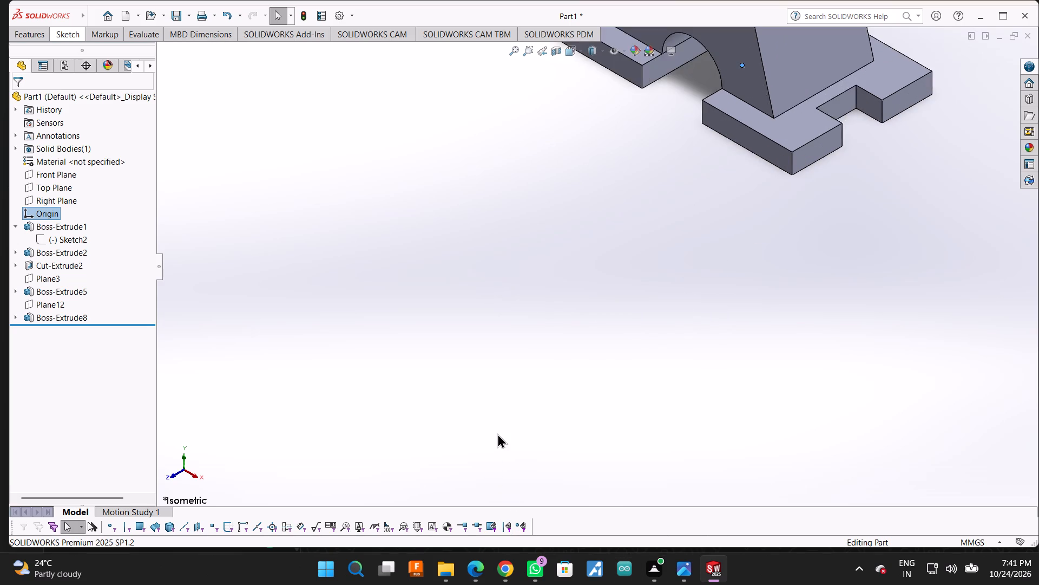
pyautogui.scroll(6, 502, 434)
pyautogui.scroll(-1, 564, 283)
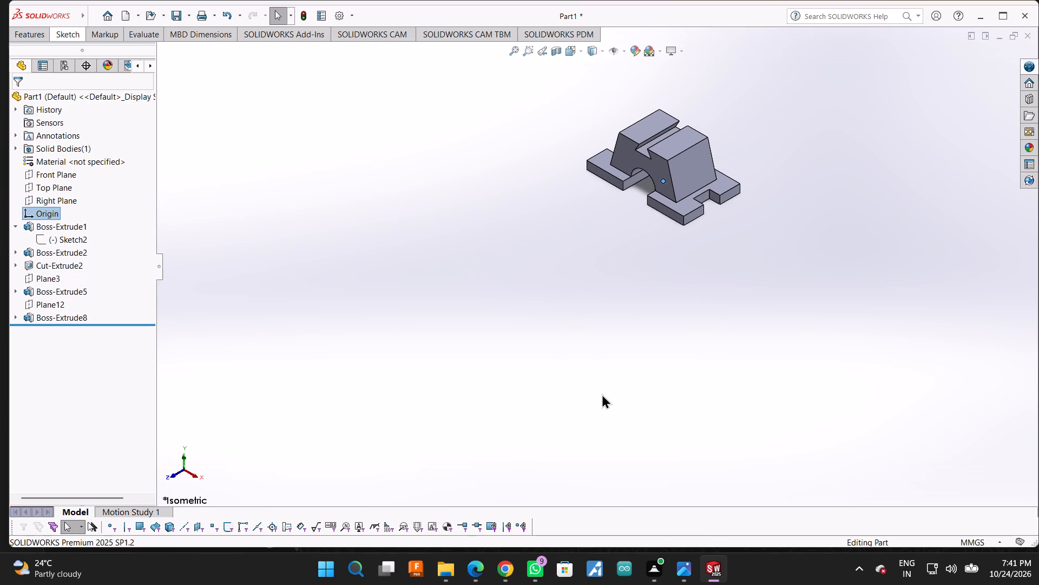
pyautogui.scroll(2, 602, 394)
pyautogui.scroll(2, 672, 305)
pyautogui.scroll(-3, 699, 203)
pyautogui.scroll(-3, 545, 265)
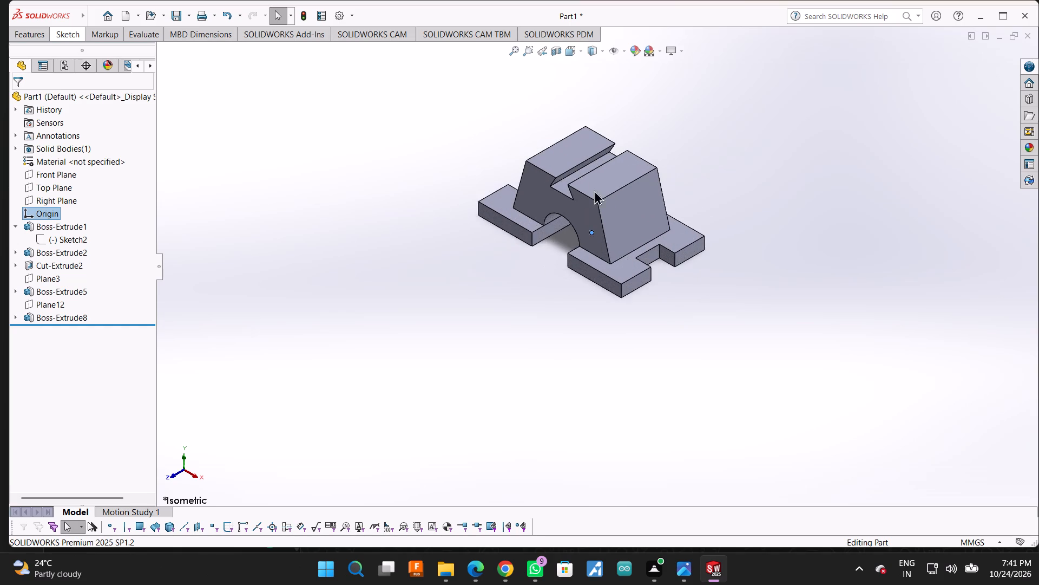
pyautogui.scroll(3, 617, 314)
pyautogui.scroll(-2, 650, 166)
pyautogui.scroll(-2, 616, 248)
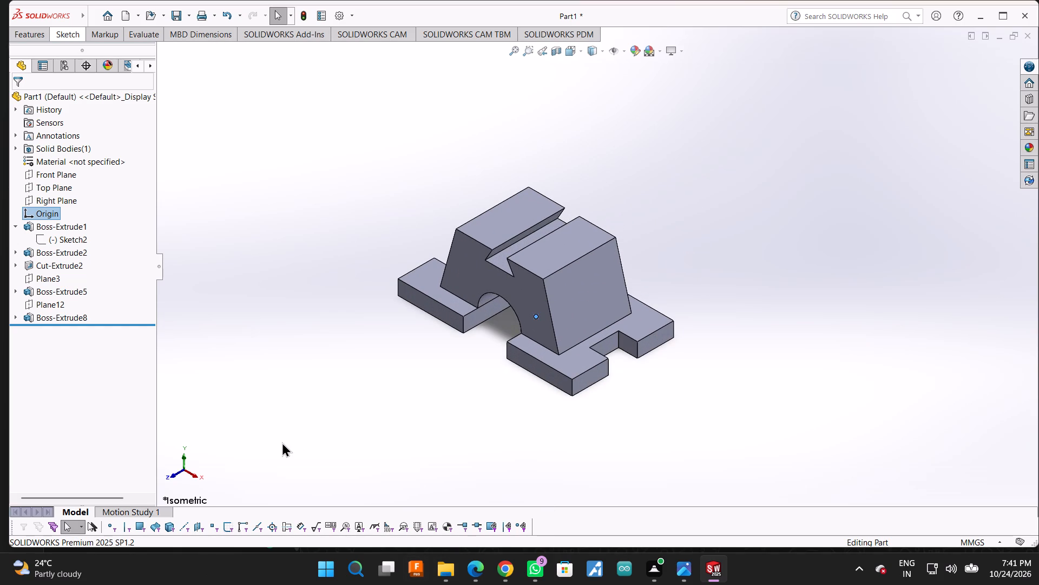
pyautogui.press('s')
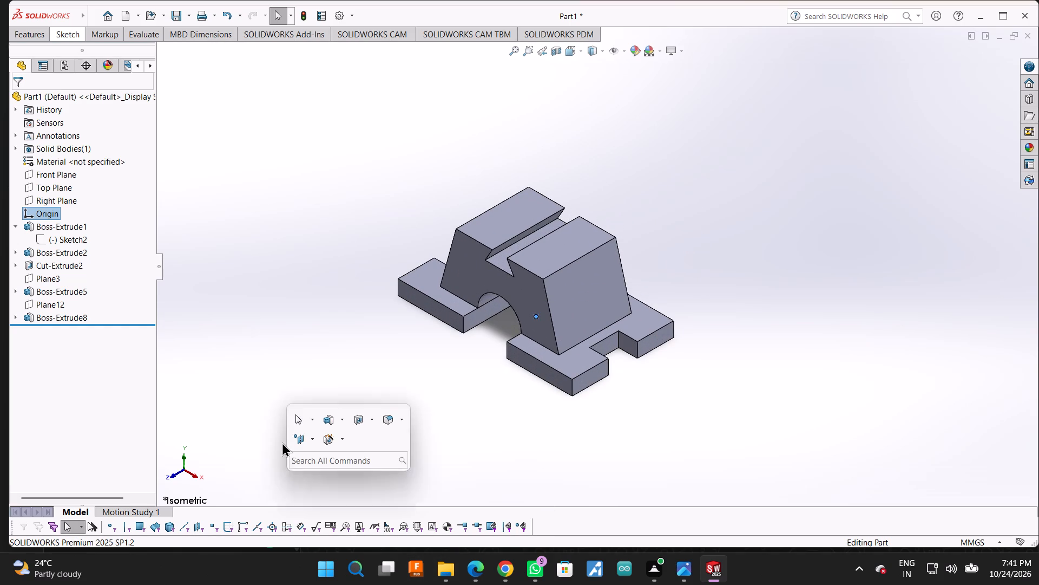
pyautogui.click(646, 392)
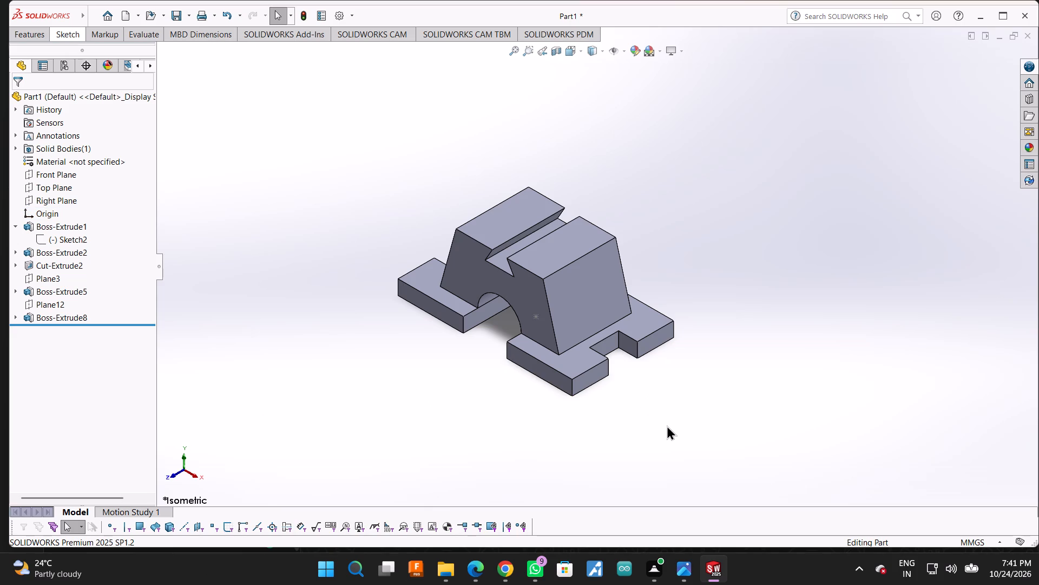
# Start saving the part and copy the file name Curved_Pipe_Support_Bracket, without its extension, from the ChatGPT conversation in Chrome.
pyautogui.hotkey('ctrl', 's')
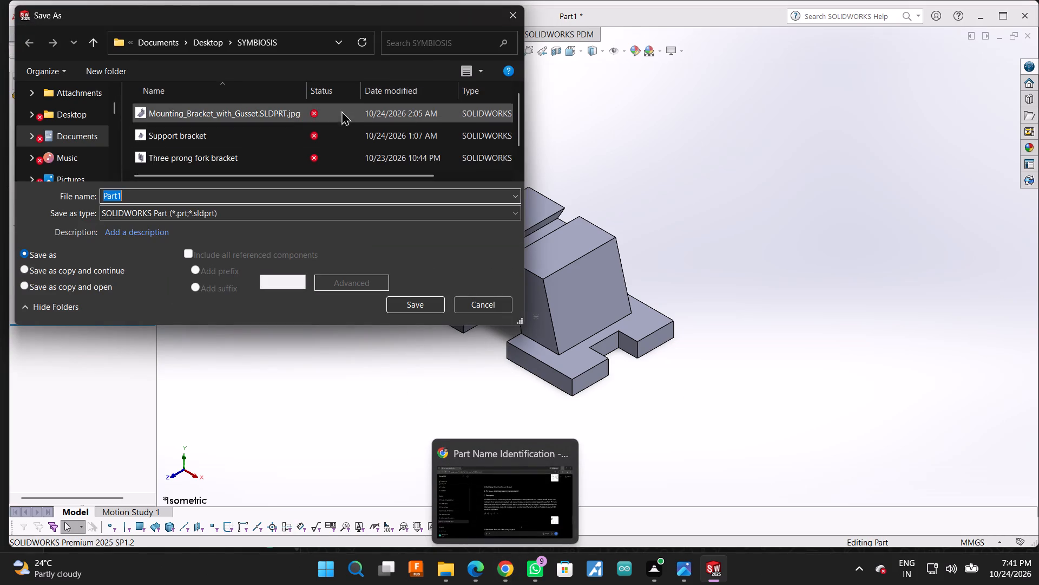
pyautogui.scroll(-3, 334, 146)
pyautogui.scroll(2, 334, 146)
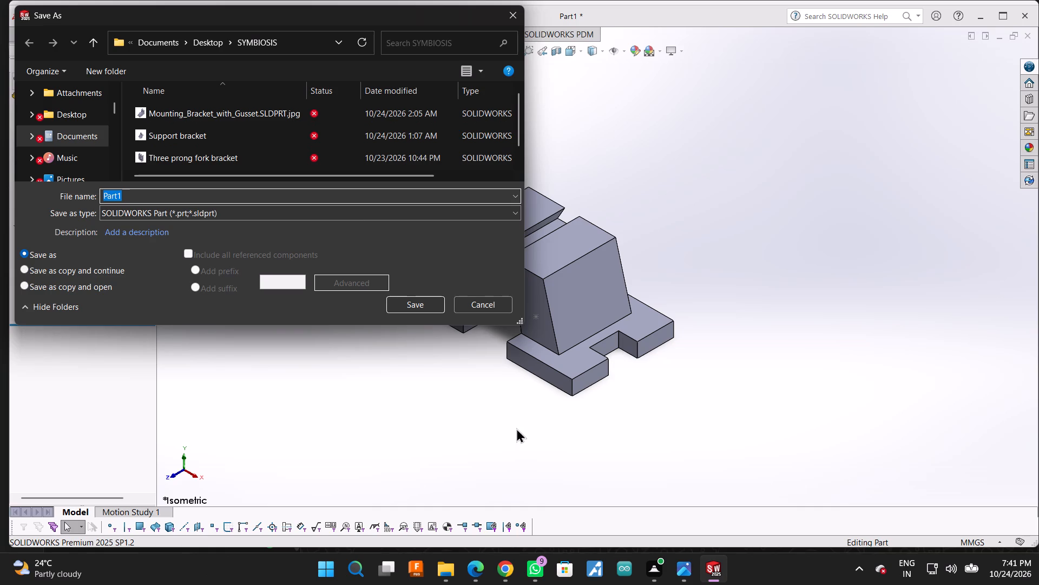
pyautogui.click(508, 567)
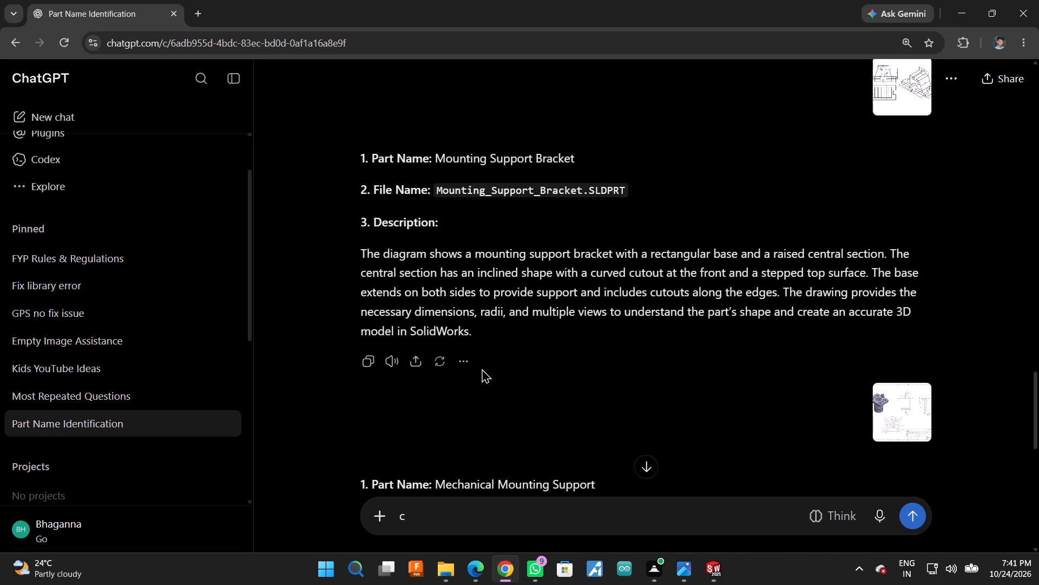
pyautogui.scroll(1, 482, 368)
pyautogui.scroll(3, 394, 292)
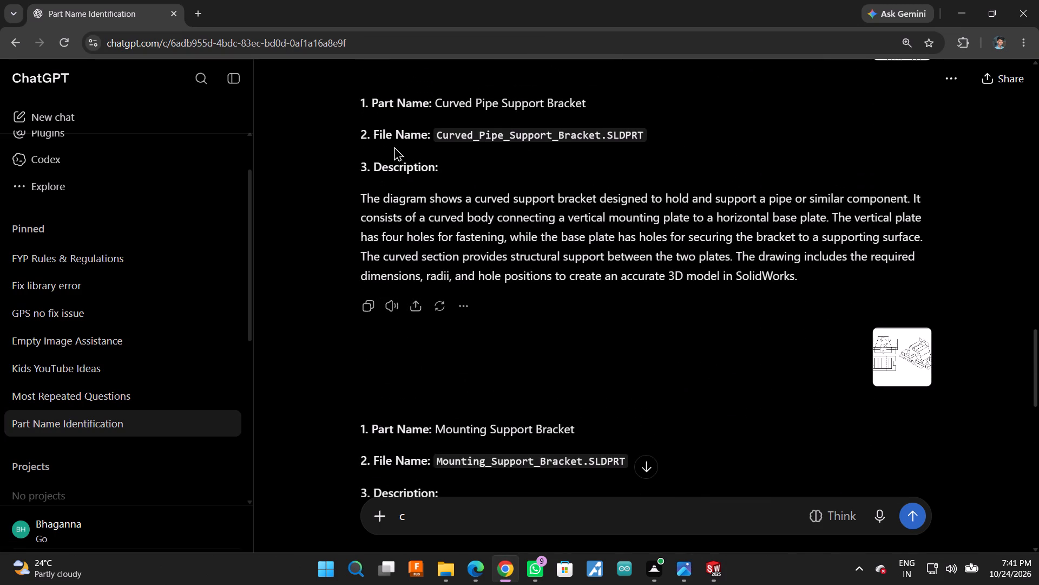
pyautogui.moveTo(438, 132); pyautogui.dragTo(627, 150)
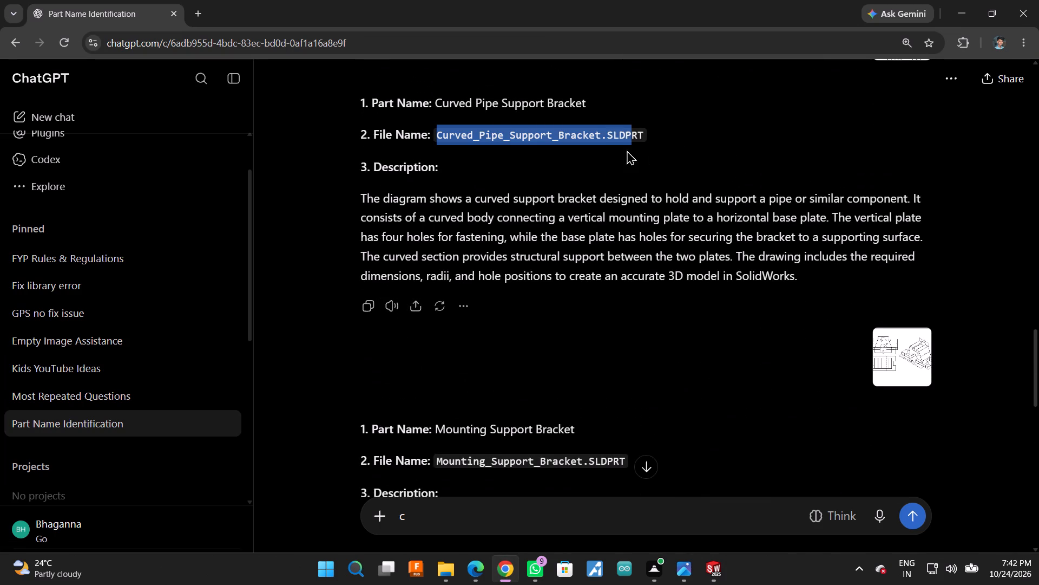
pyautogui.moveTo(627, 150); pyautogui.dragTo(603, 143)
pyautogui.hotkey('ctrl', 'c')
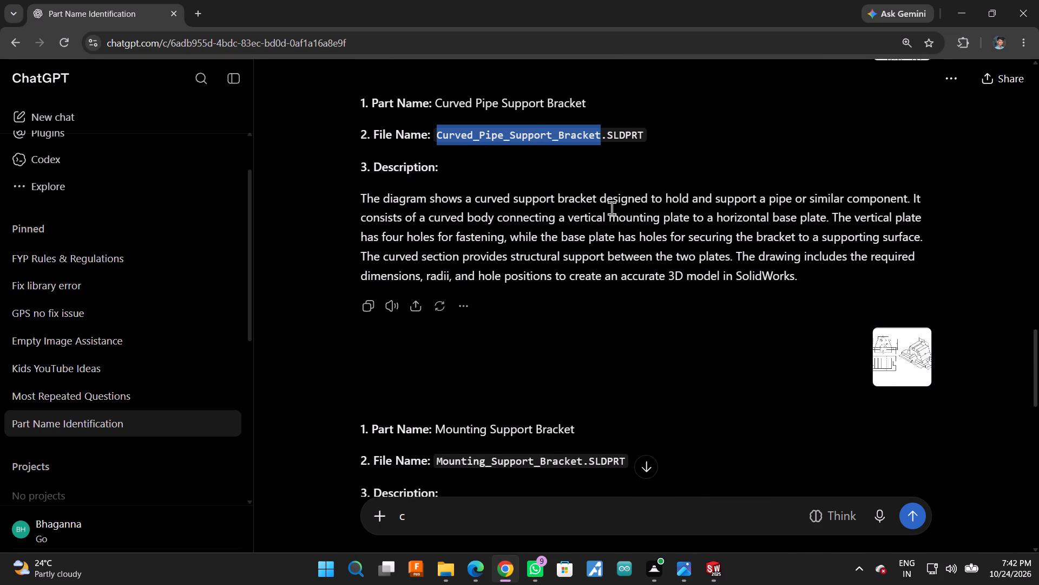
pyautogui.hotkey('ctrl', 'c')
pyautogui.hotkey('ctrl', 'c')
pyautogui.hotkey('ctrl', 'c')
# Back in SOLIDWORKS, save the part as Curved_Pipe_Support_Bracket in the SYMBIOSIS folder, as a SOLIDWORKS Part.
pyautogui.hotkey('alt', 'Tab')
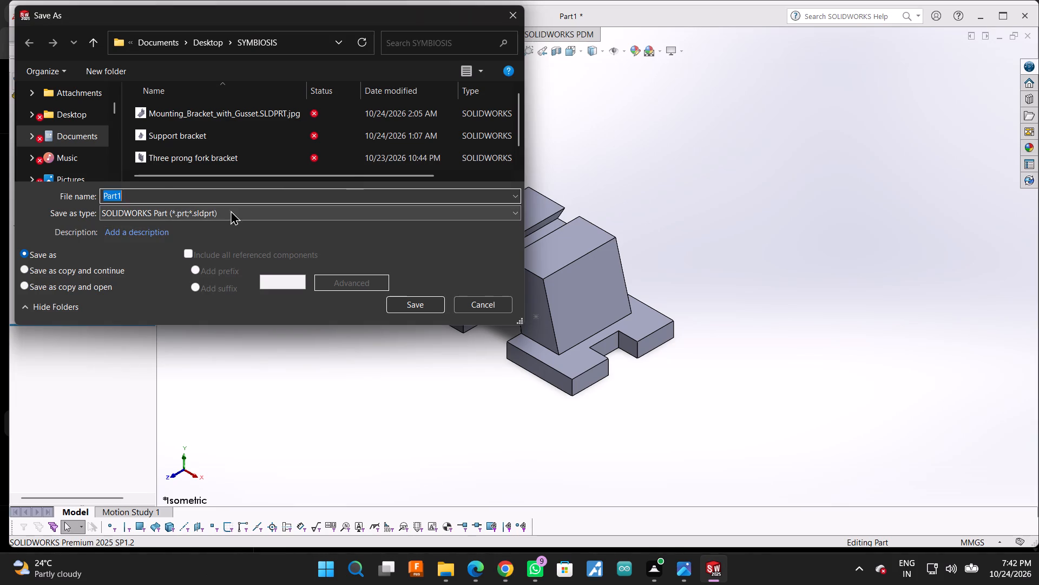
pyautogui.hotkey('ctrl', 'v')
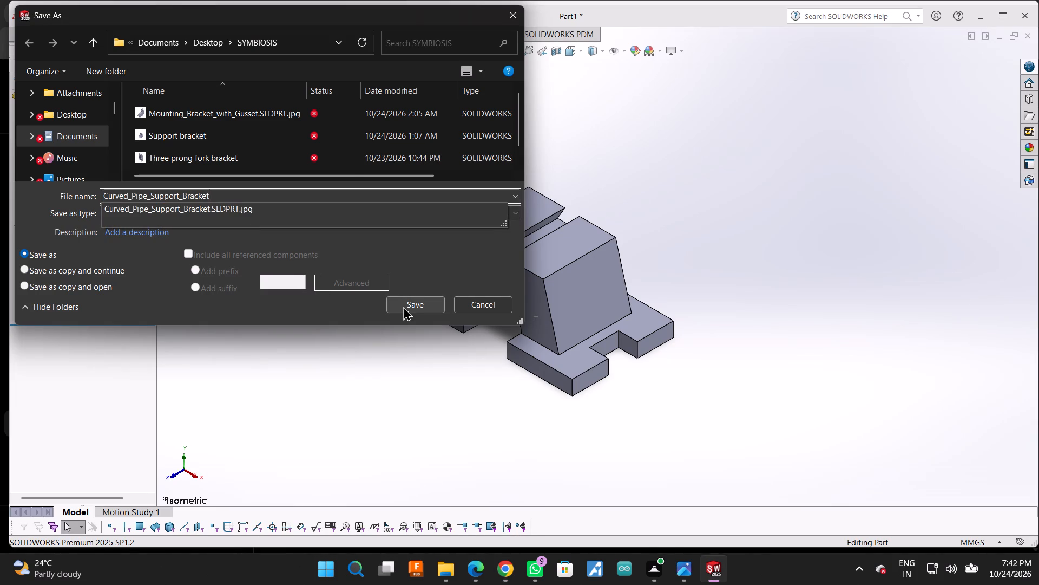
pyautogui.click(625, 213)
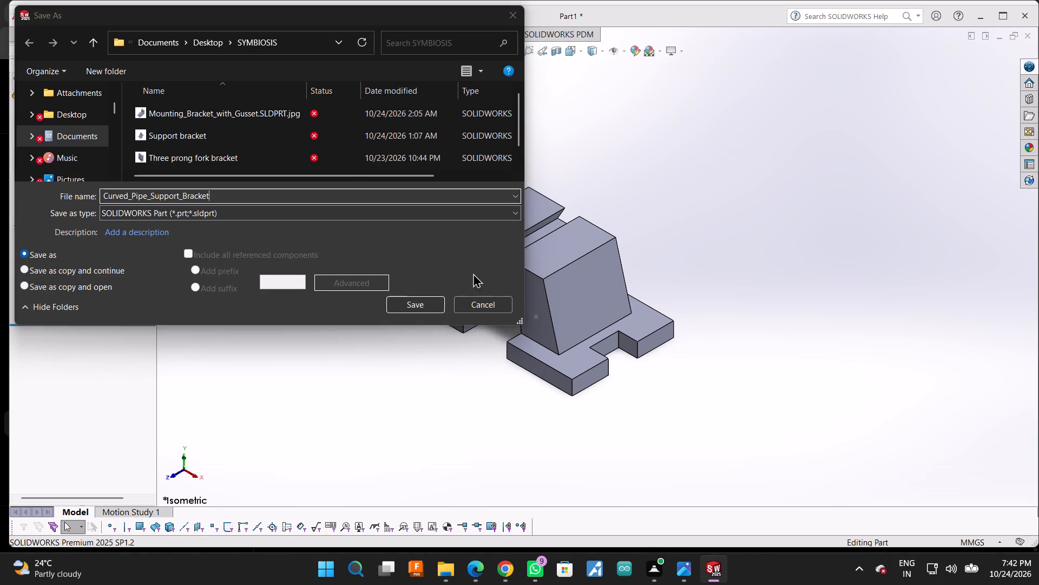
pyautogui.click(424, 305)
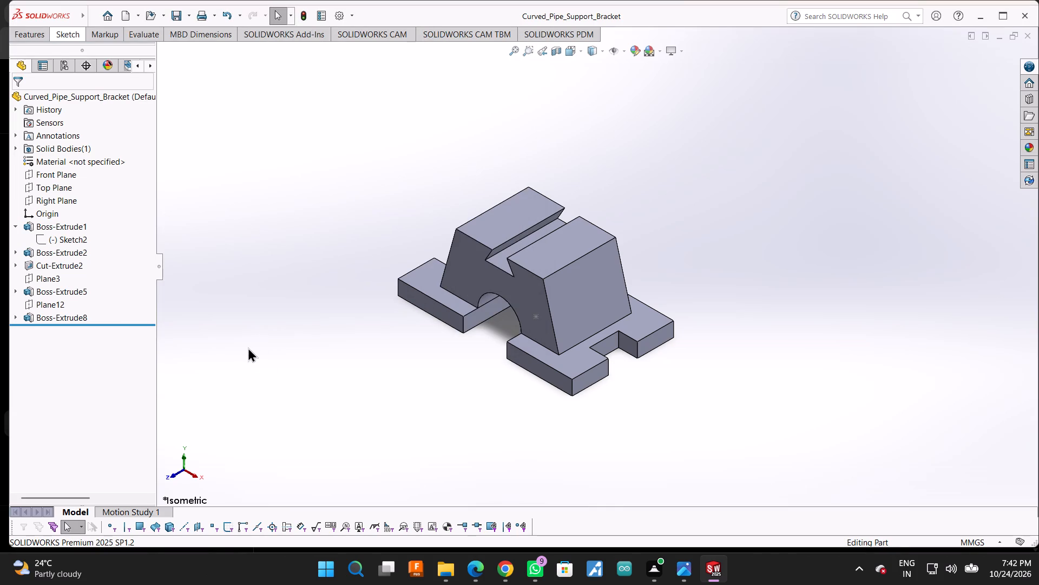
# Begin a Save As of the part and copy the file name Mounting_Support_Bracket, without its extension, from the ChatGPT conversation in Chrome.
pyautogui.hotkey('ctrl', 's')
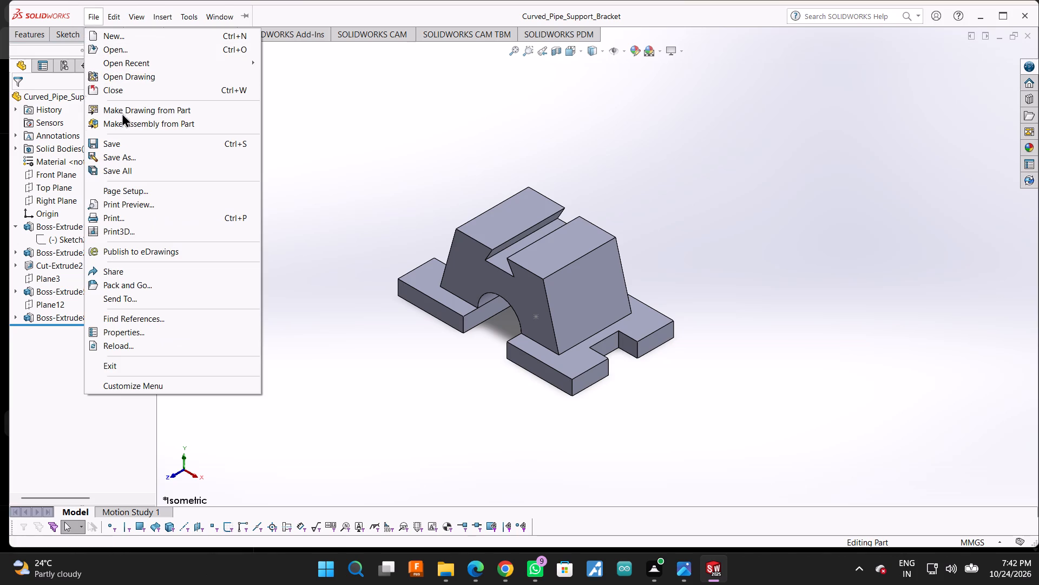
pyautogui.click(127, 155)
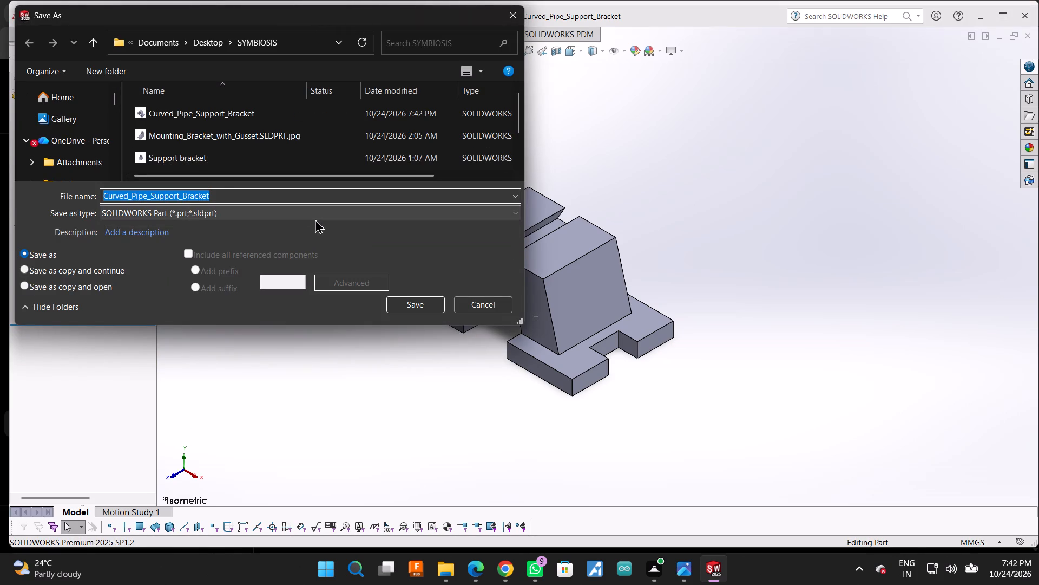
pyautogui.click(315, 219)
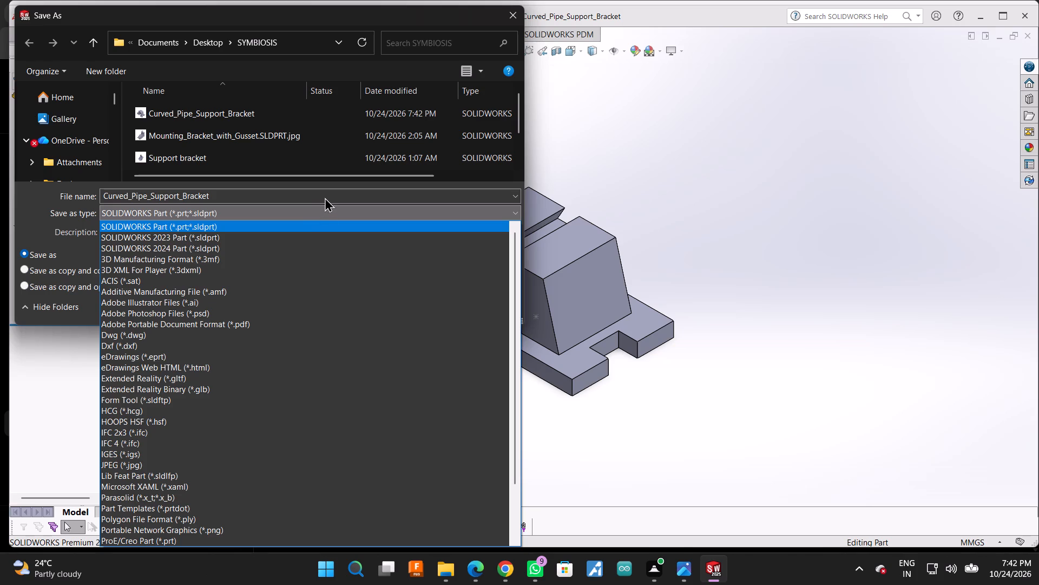
pyautogui.doubleClick(325, 195)
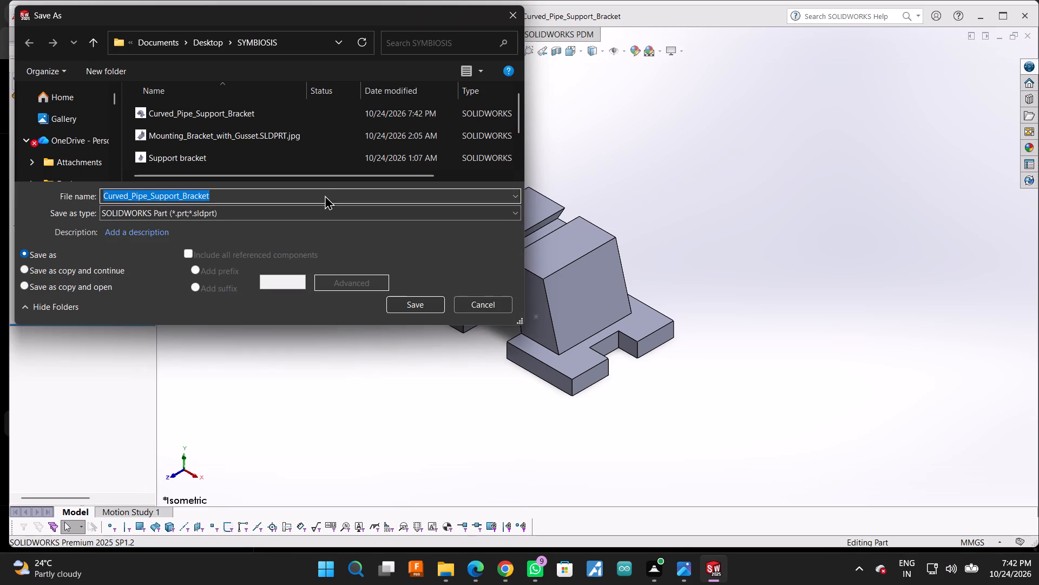
pyautogui.hotkey('ctrl', 'v')
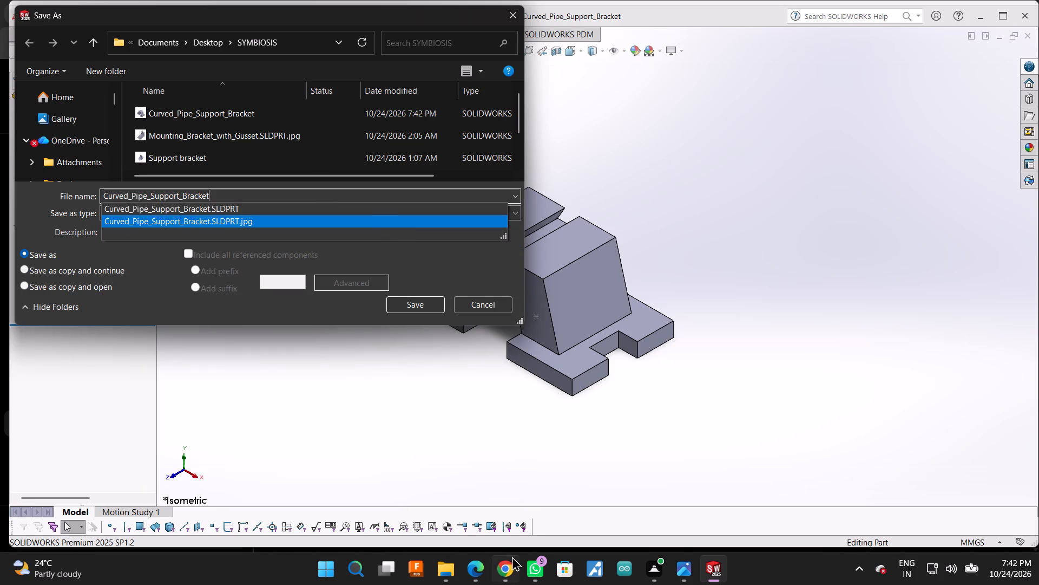
pyautogui.hotkey('alt', 'Tab')
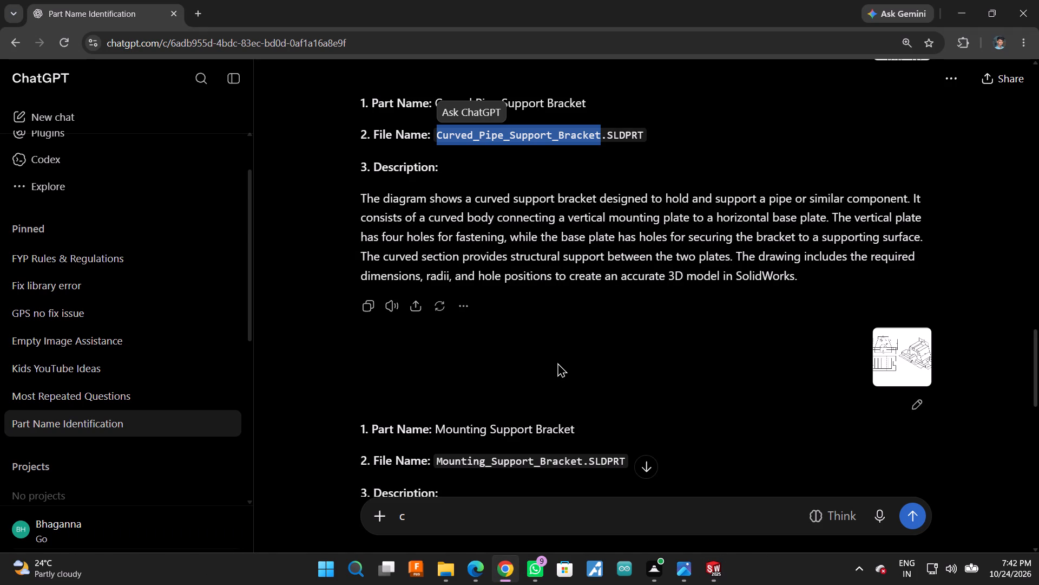
pyautogui.click(558, 361)
pyautogui.scroll(-2, 558, 361)
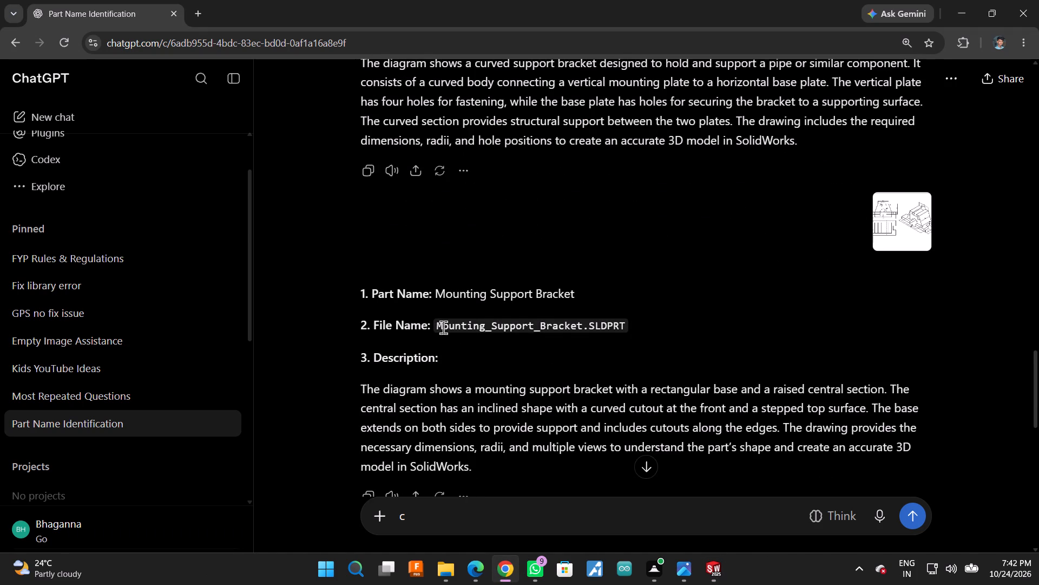
pyautogui.moveTo(437, 323); pyautogui.dragTo(611, 326)
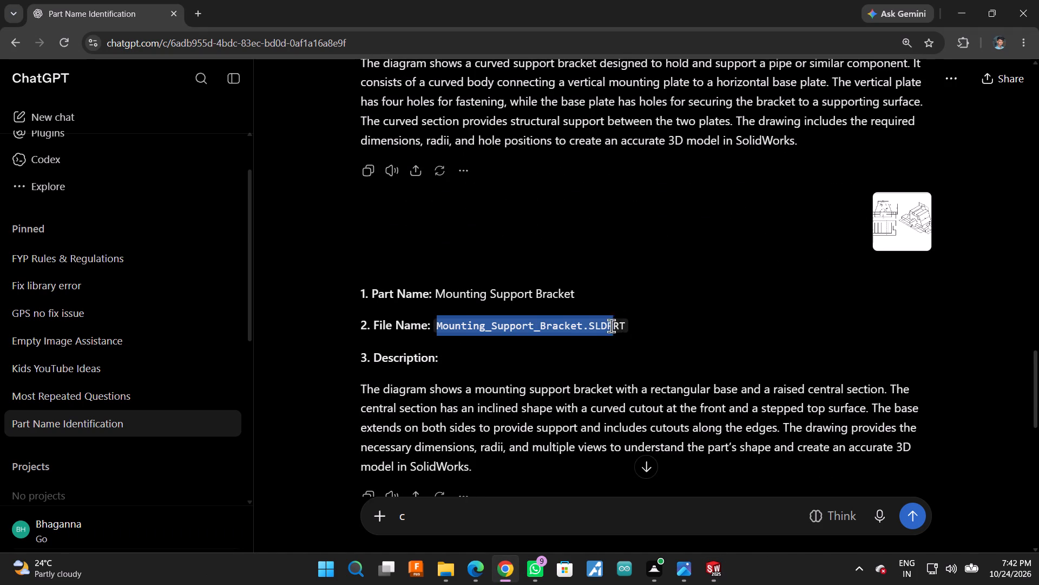
pyautogui.moveTo(611, 326); pyautogui.dragTo(583, 329)
pyautogui.hotkey('ctrl', 'c')
pyautogui.hotkey('ctrl', 'c')
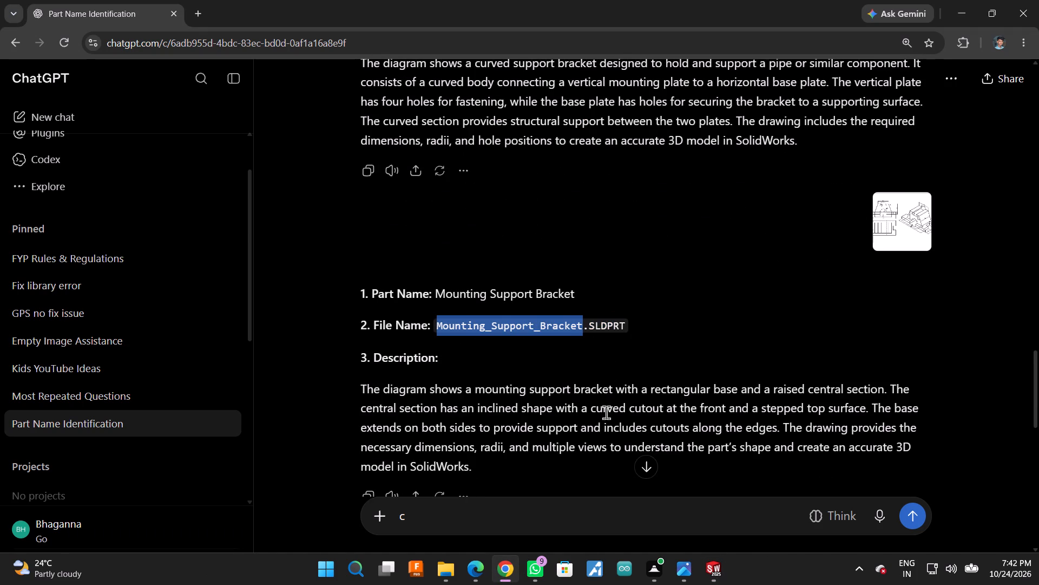
# Back in SOLIDWORKS, save the part in Adobe Portable Document Format as Mounting_Support_Bracket in the SYMBIOSIS folder.
pyautogui.hotkey('alt', 'Tab')
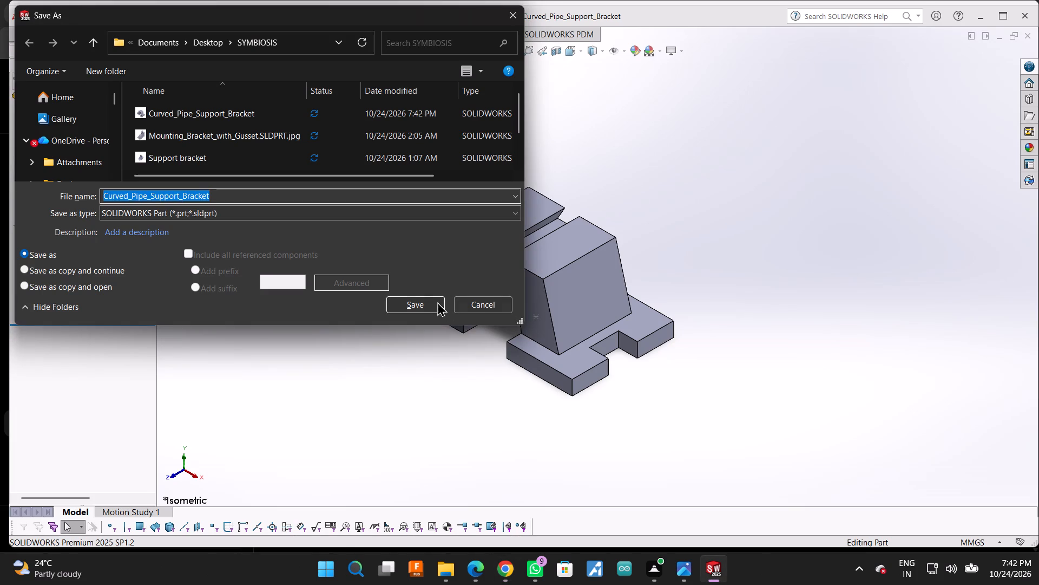
pyautogui.hotkey('ctrl', 'v')
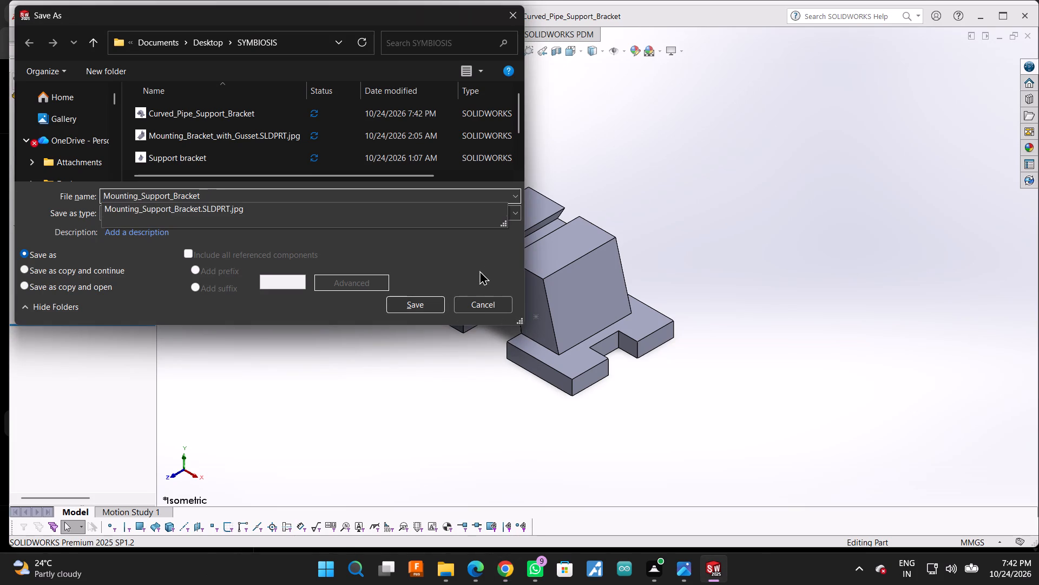
pyautogui.click(626, 190)
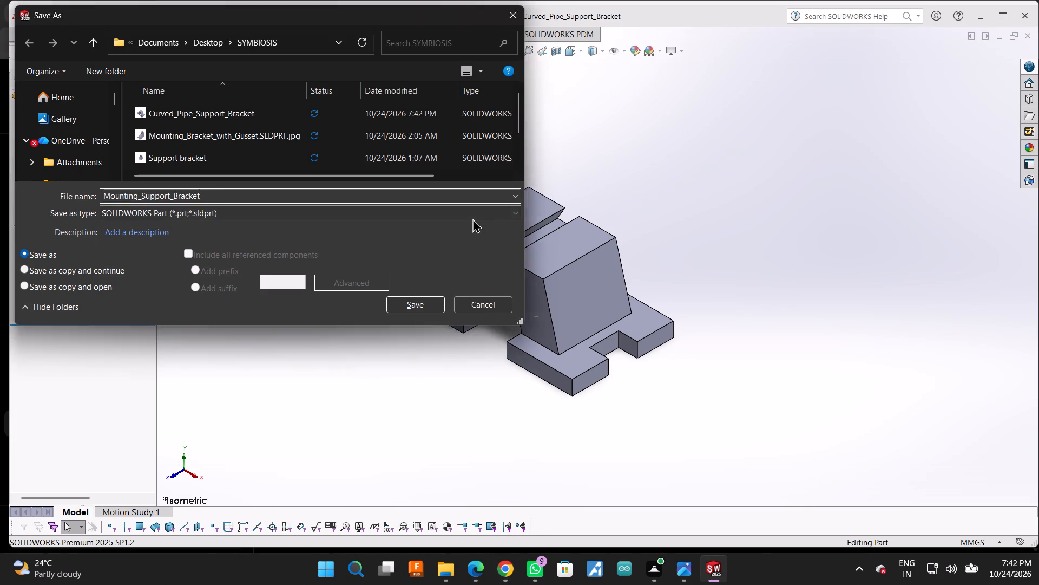
pyautogui.click(472, 218)
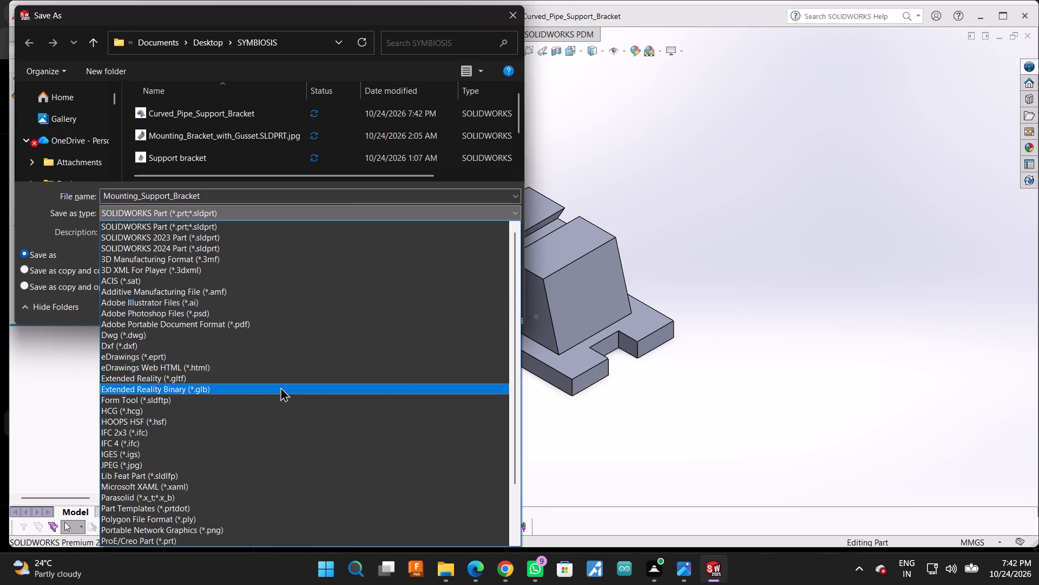
pyautogui.click(216, 323)
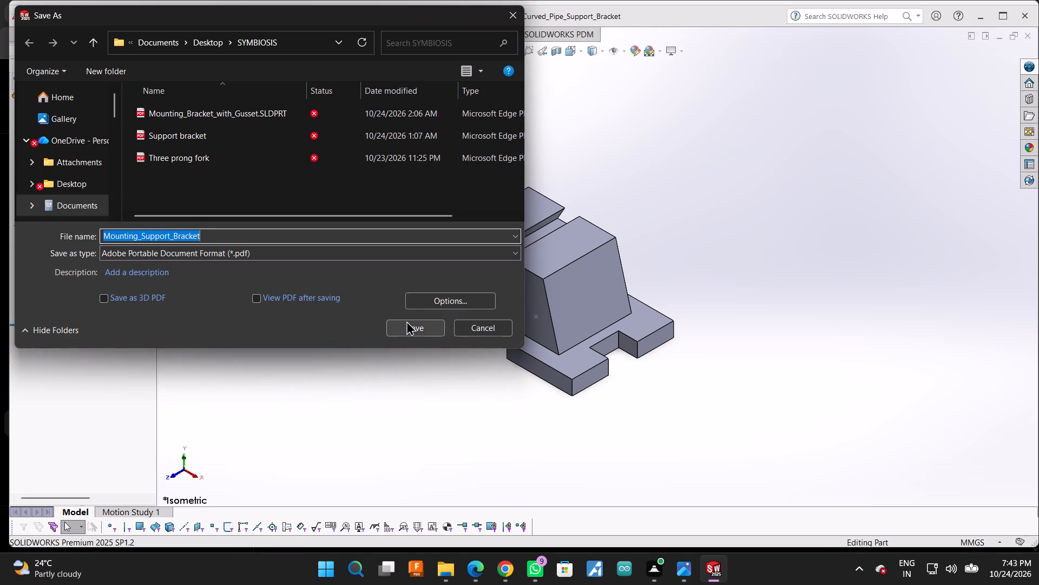
pyautogui.click(406, 321)
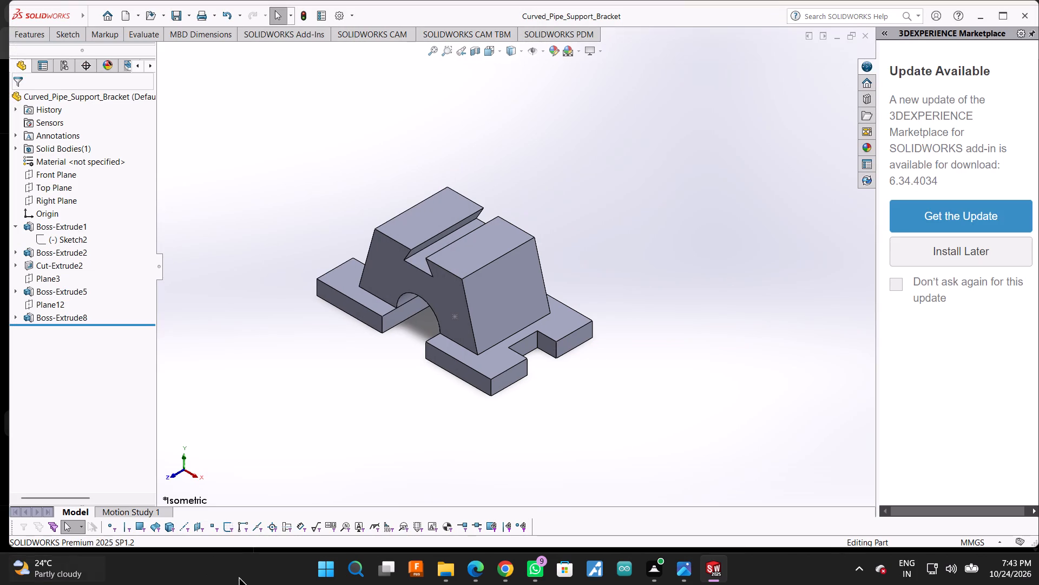
# Save the part under the name Mounting_Support_Bracket as a SOLIDWORKS Part in the SYMBIOSIS folder.
pyautogui.click(489, 183)
pyautogui.hotkey('ctrl', 's')
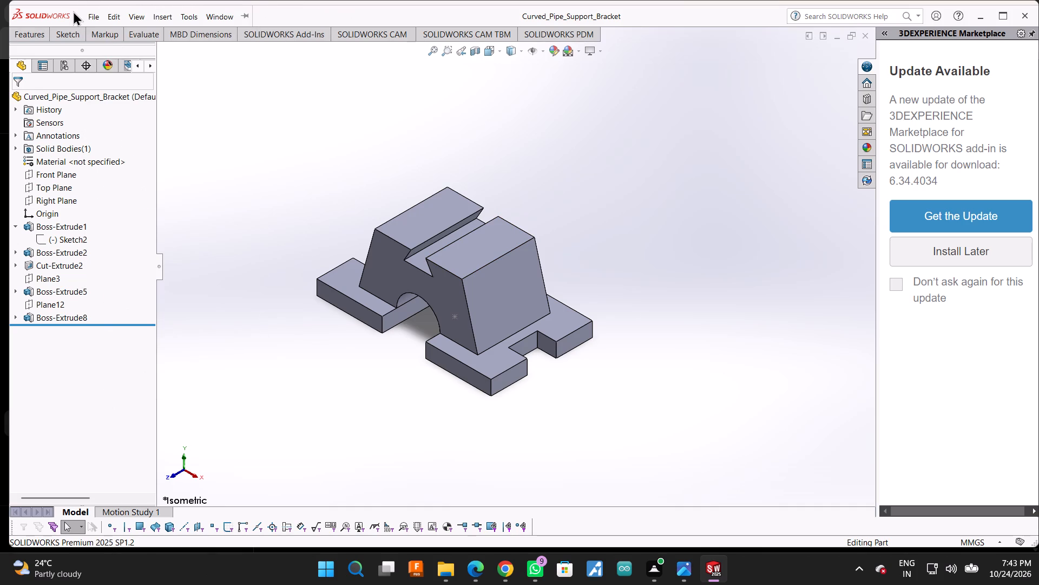
pyautogui.click(108, 154)
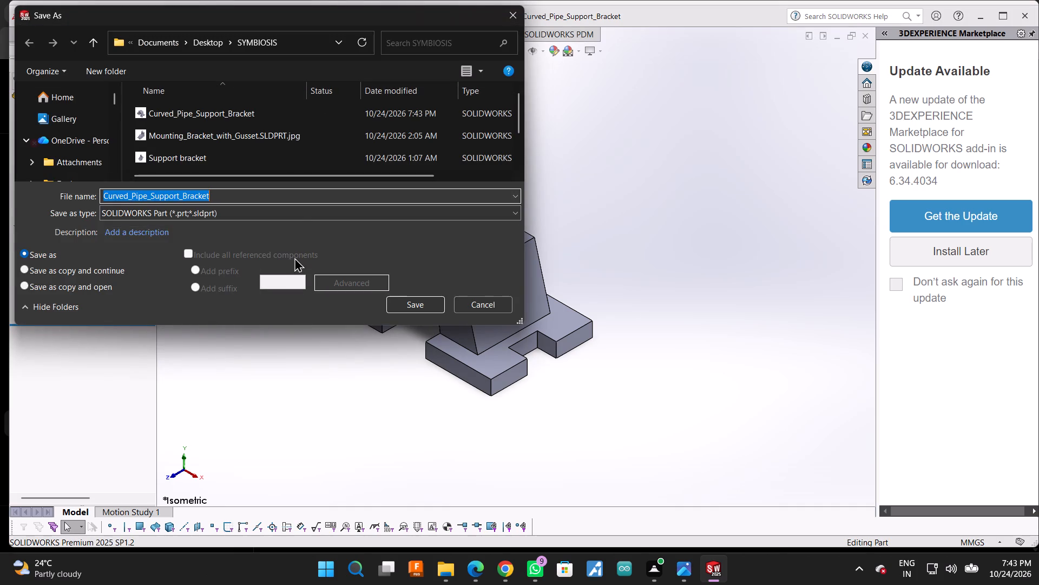
pyautogui.hotkey('ctrl', 'v')
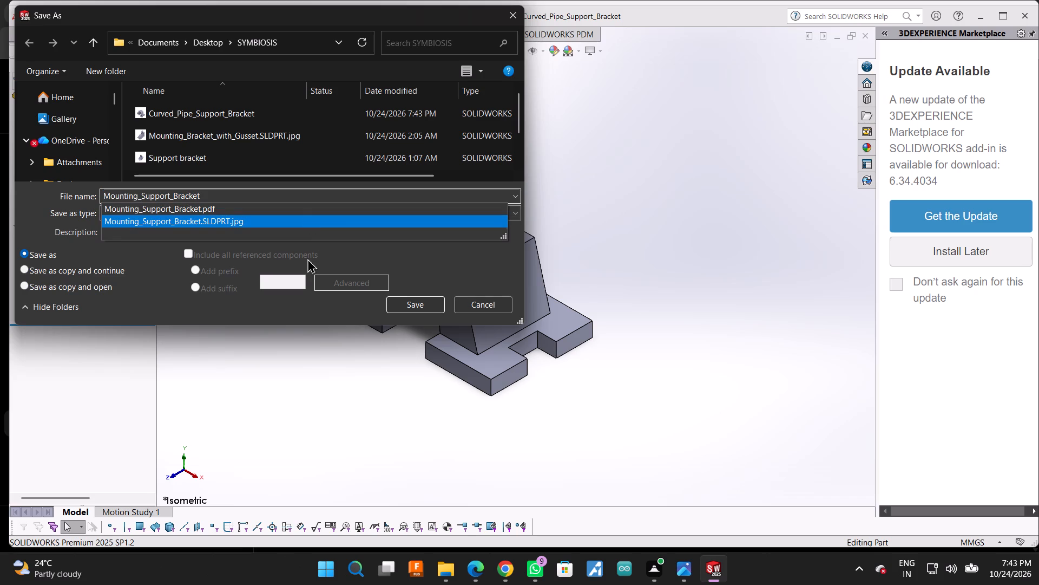
pyautogui.click(594, 196)
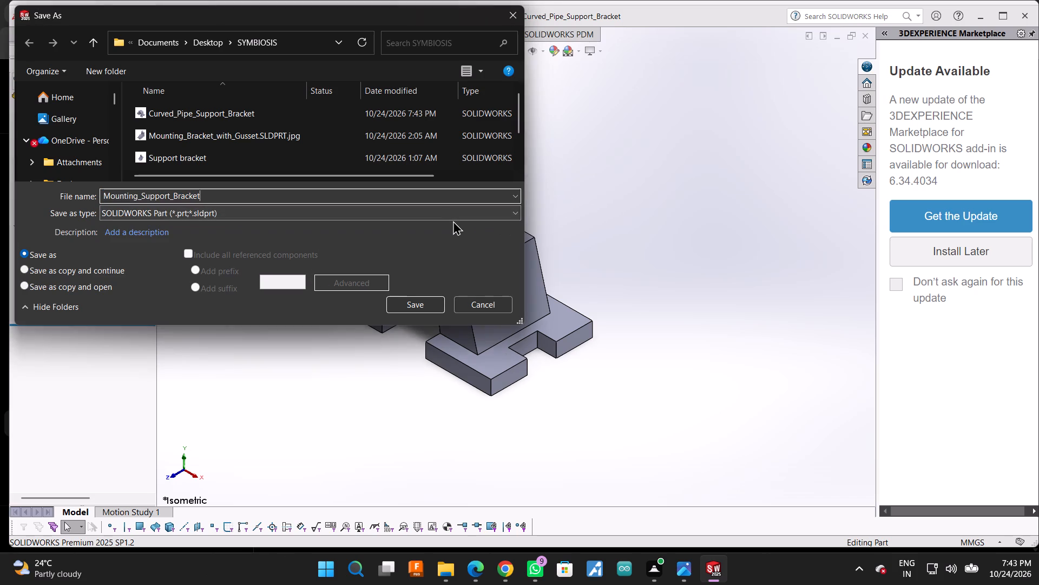
pyautogui.click(405, 305)
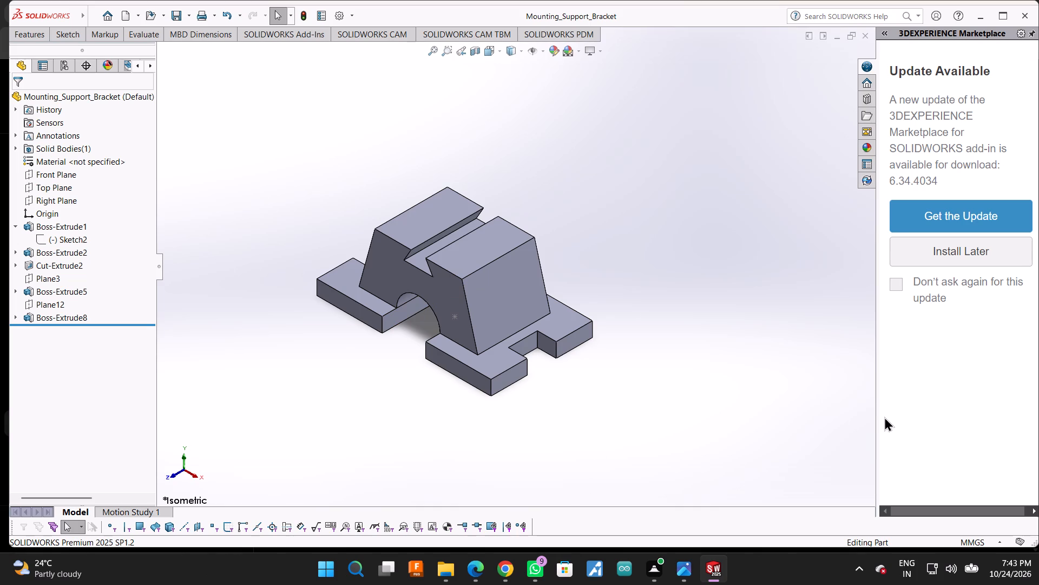
# Shrink the 3DEXPERIENCE Marketplace pane to give the model view the full width.
pyautogui.moveTo(876, 419); pyautogui.dragTo(1030, 400)
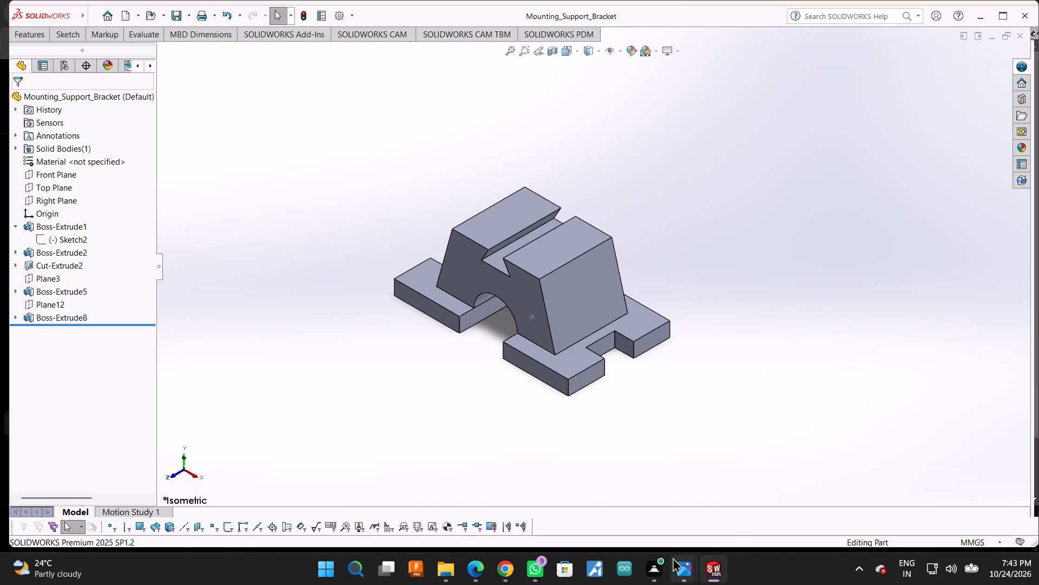